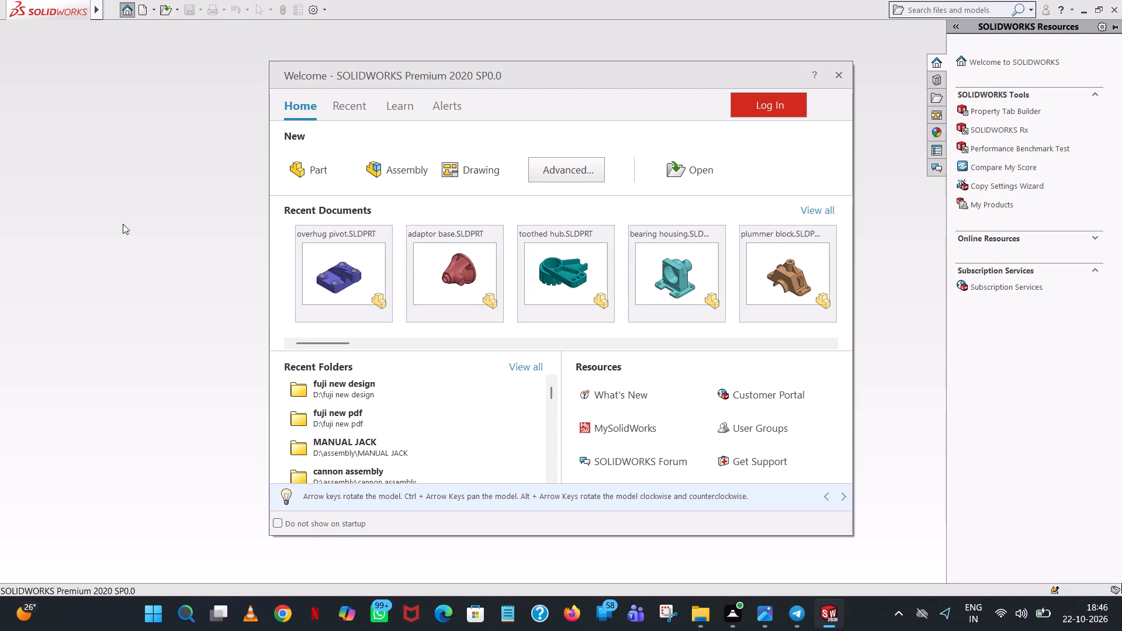
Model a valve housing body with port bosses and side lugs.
Create a new part and start a sketch on the Top Plane.
click(305, 169)
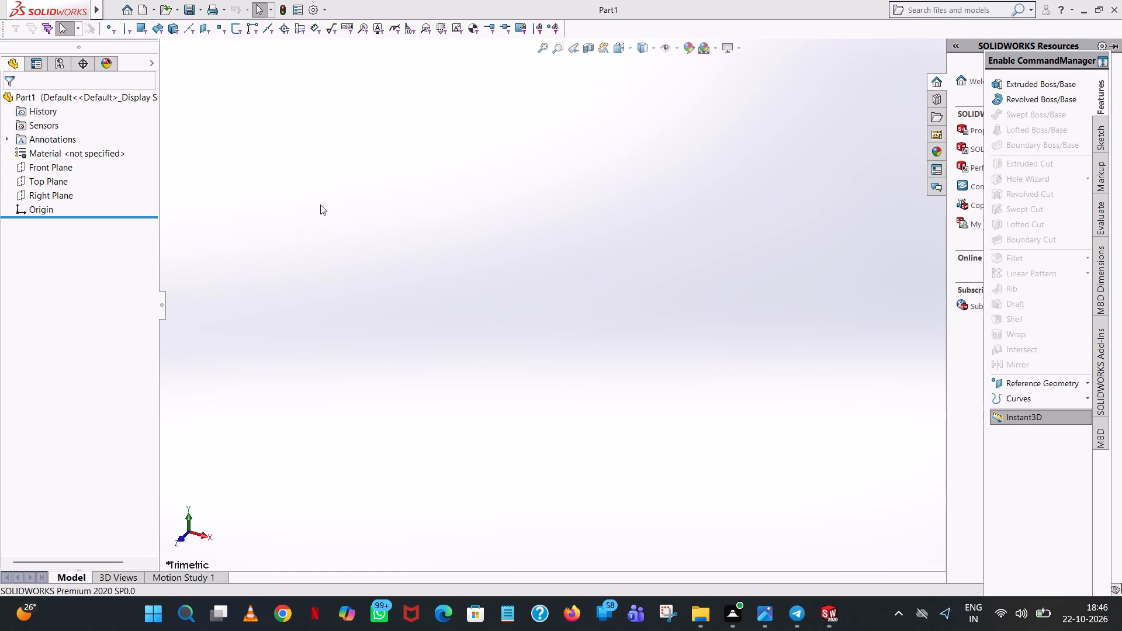
click(49, 183)
click(61, 169)
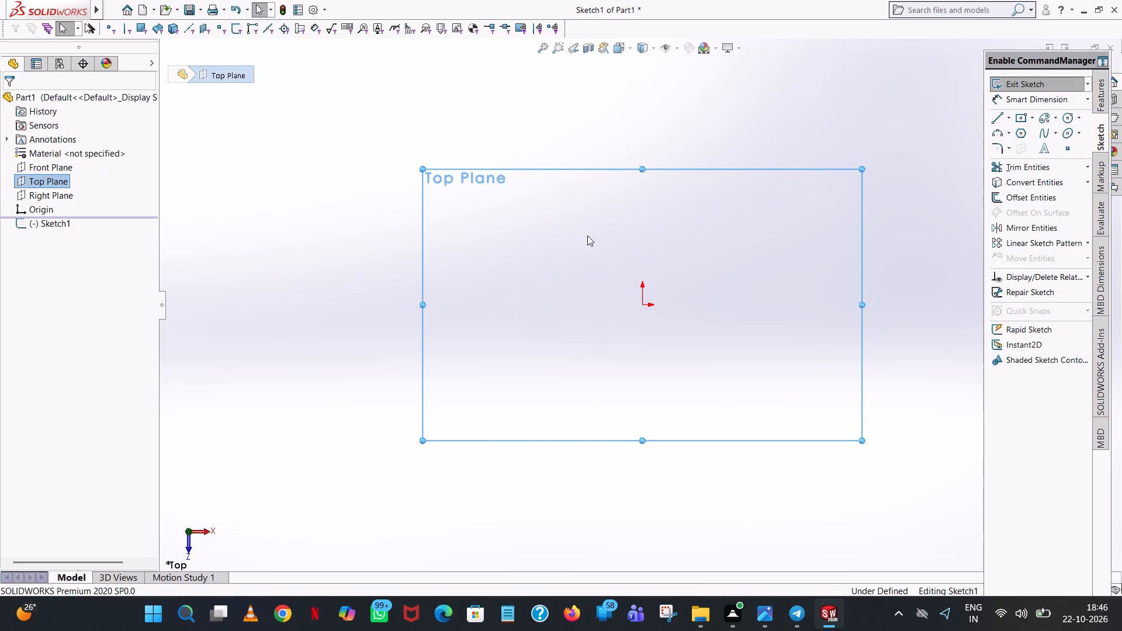
Draw a horizontal line from the origin in the +X direction with its length set to 116/2 mm.
scroll(707, 248, down, 1)
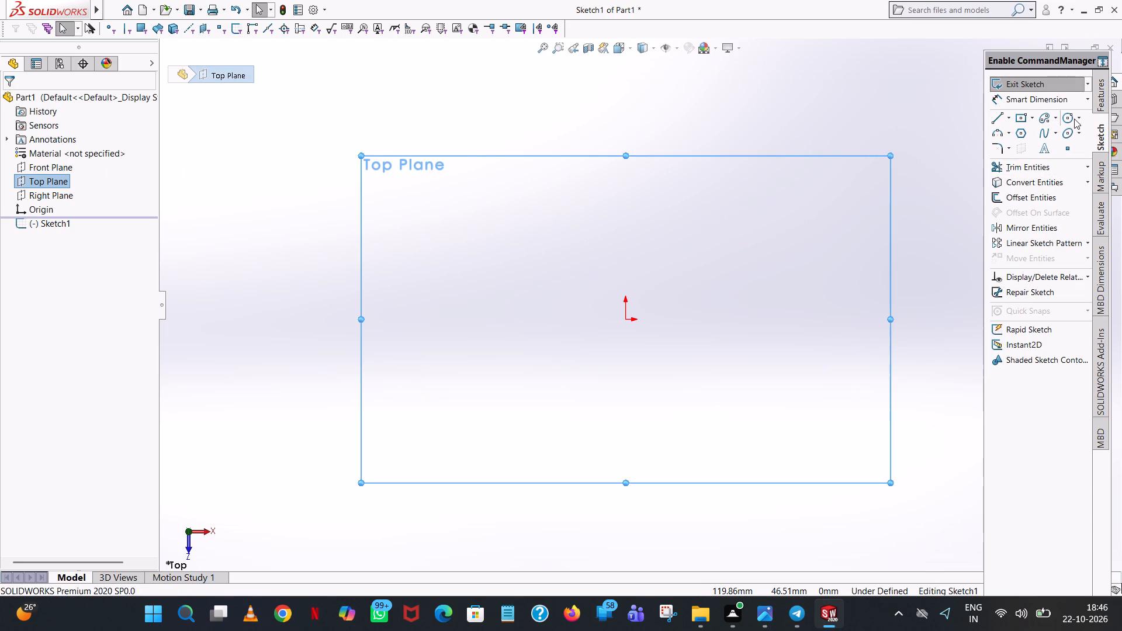
click(992, 122)
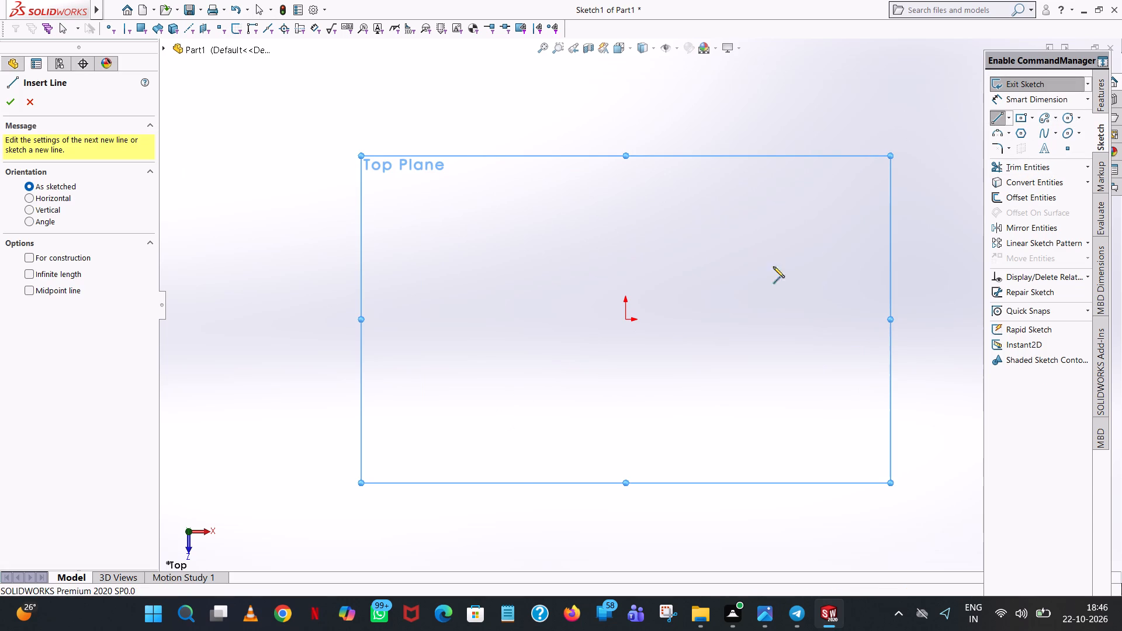
click(628, 321)
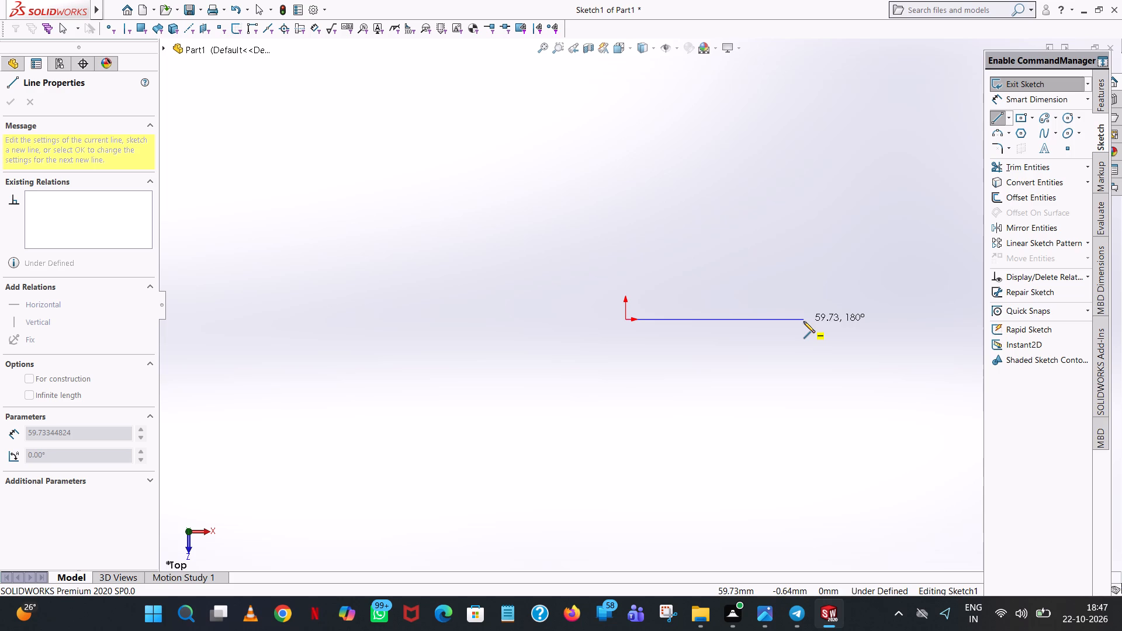
click(804, 321)
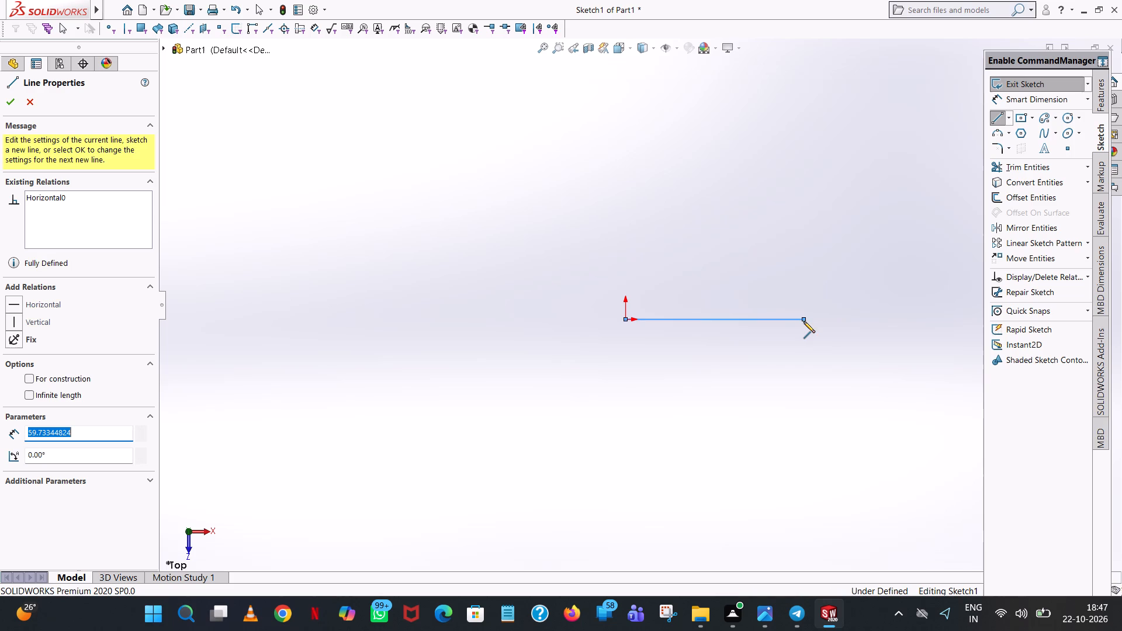
text(44)
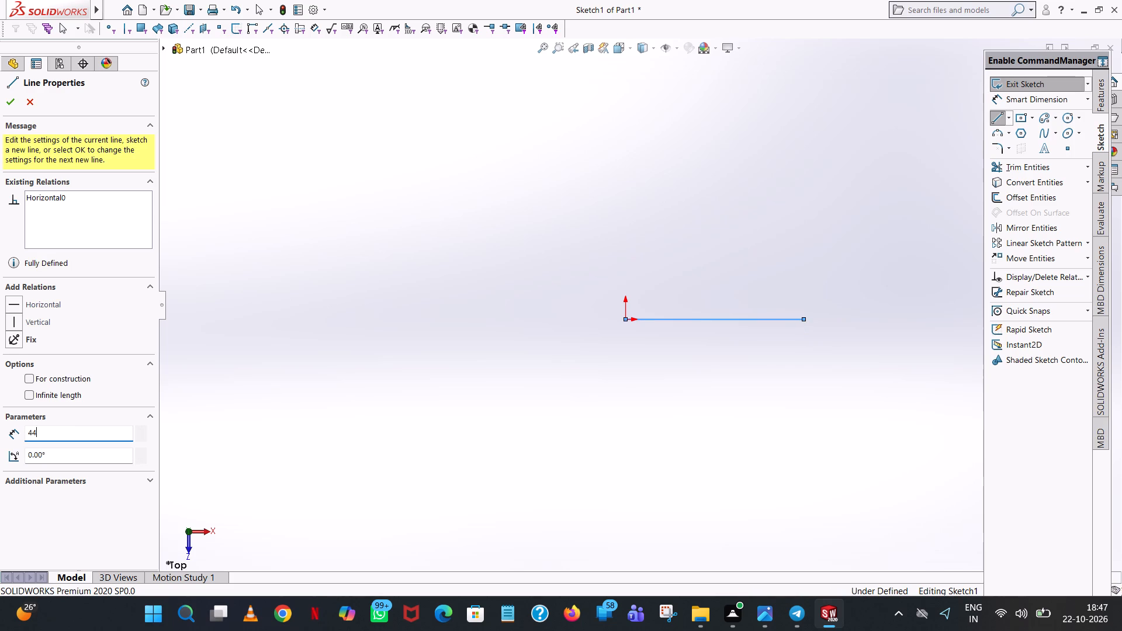
key(BackSpace)
key(BackSpace)
key(BackSpace)
text(11)
text(6/2)
key(Return)
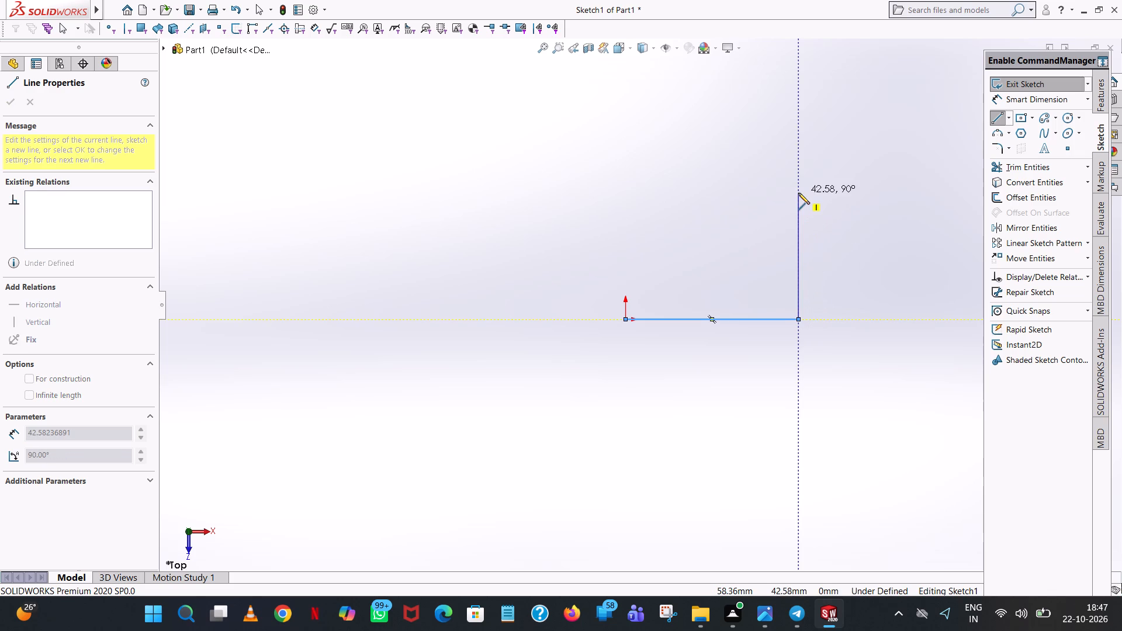
Continue the line chain 40 mm up, 116 mm left, 80 mm down and 116 mm right, closing the rectangle at the first line's outer end.
click(798, 193)
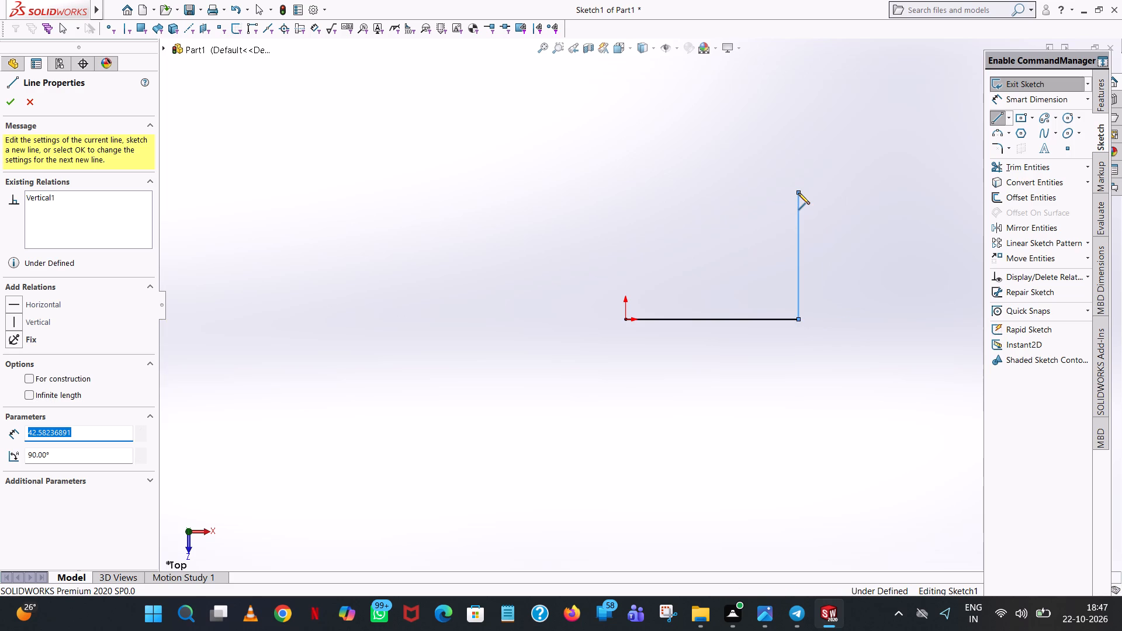
text(40)
key(Return)
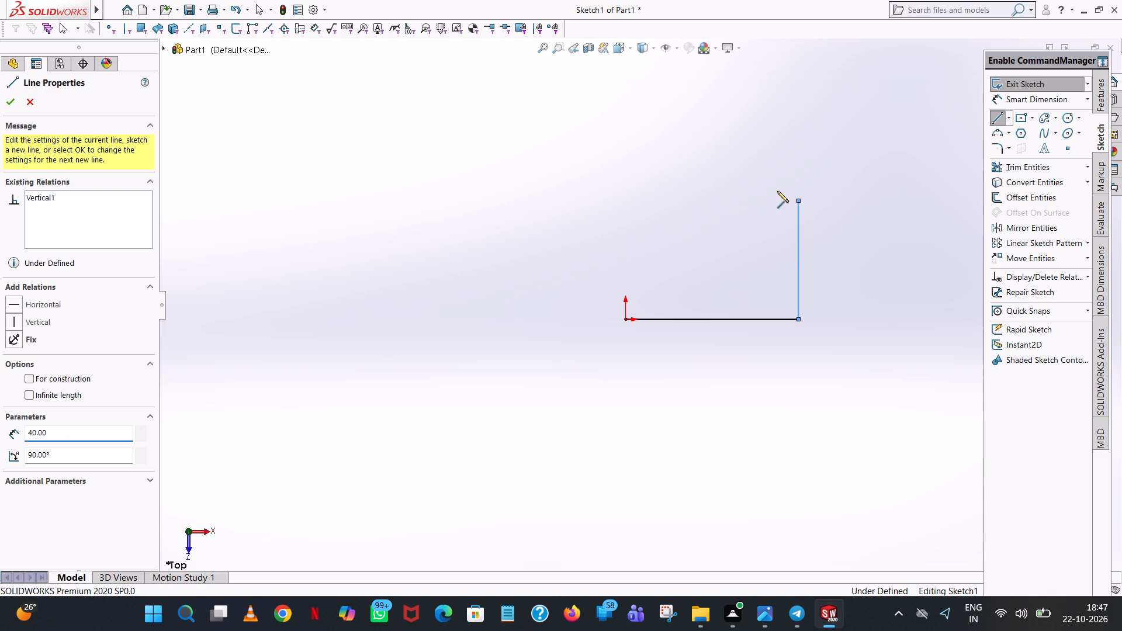
click(502, 200)
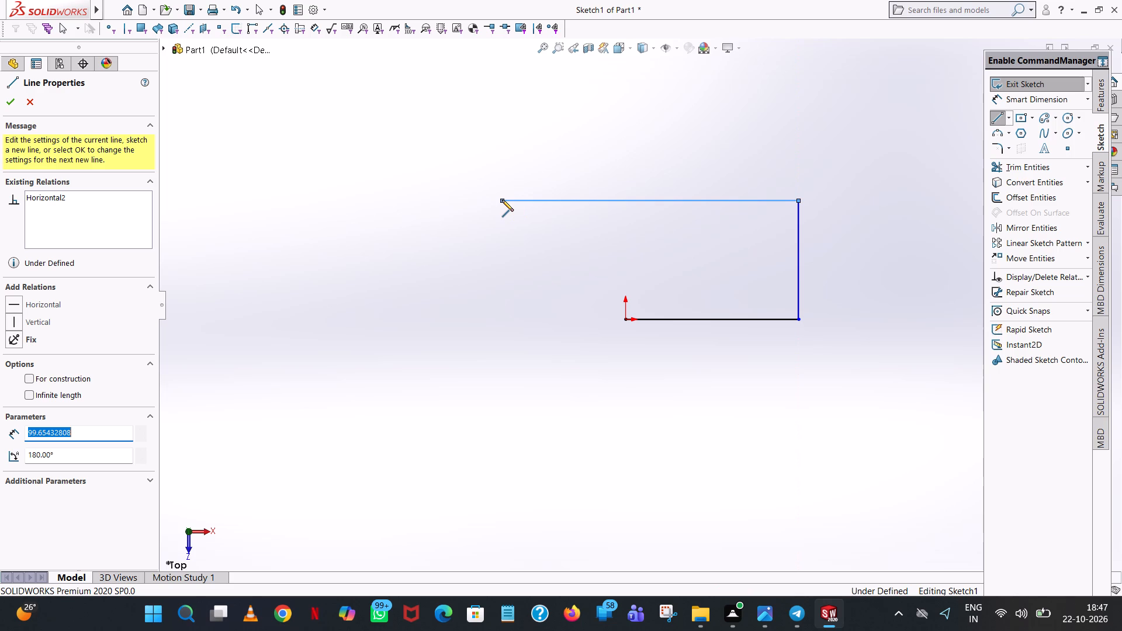
text(11)
key(6)
key(Return)
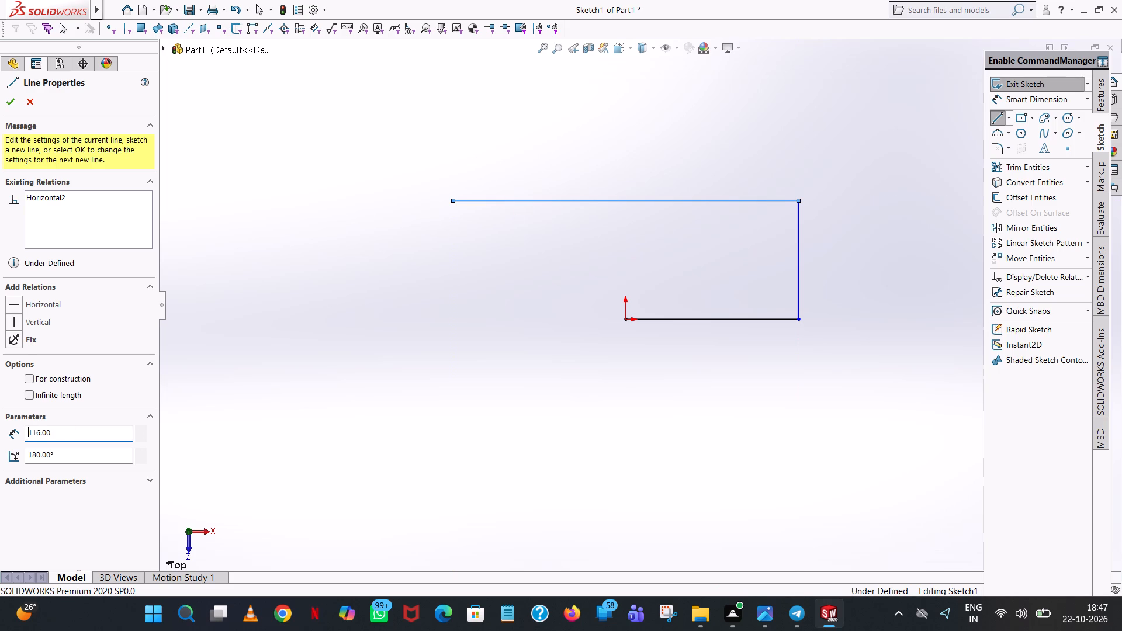
click(454, 367)
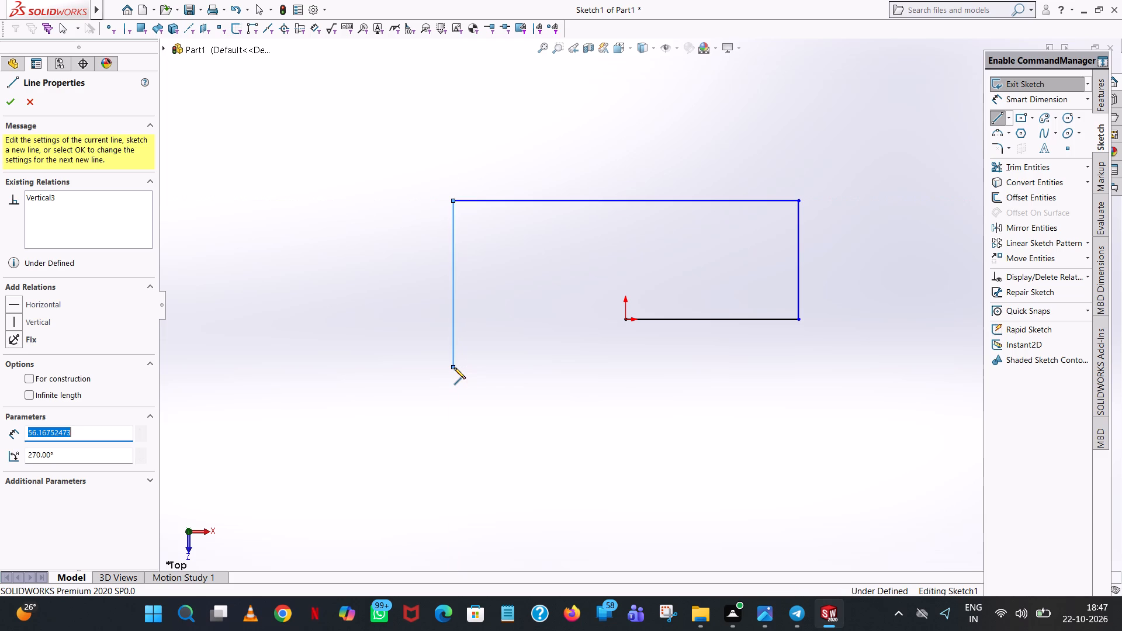
text(80)
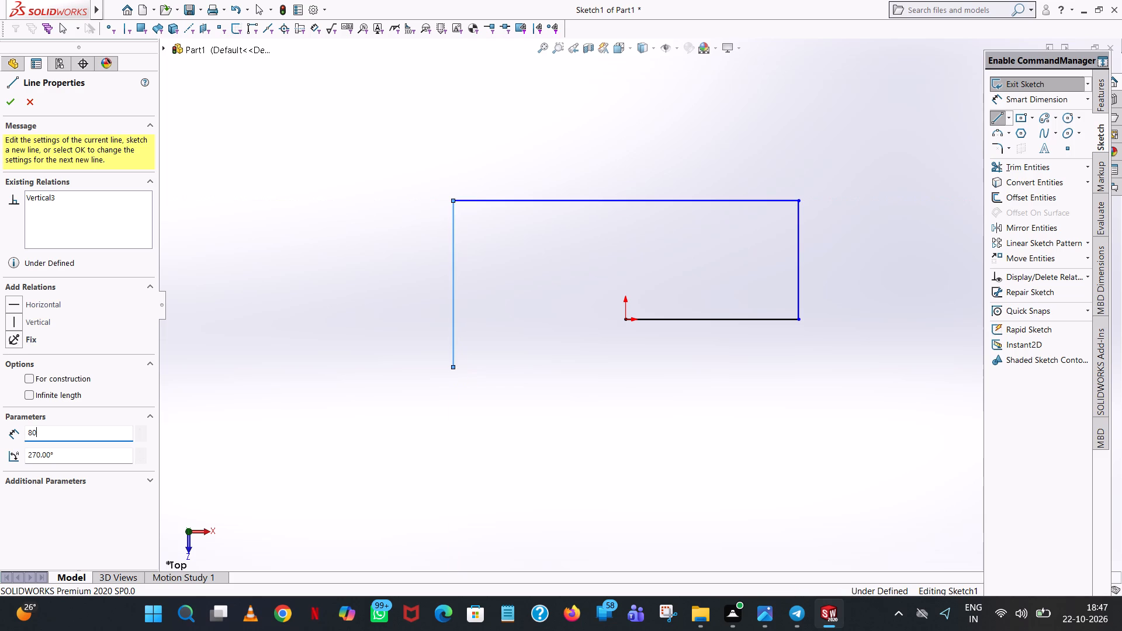
key(Return)
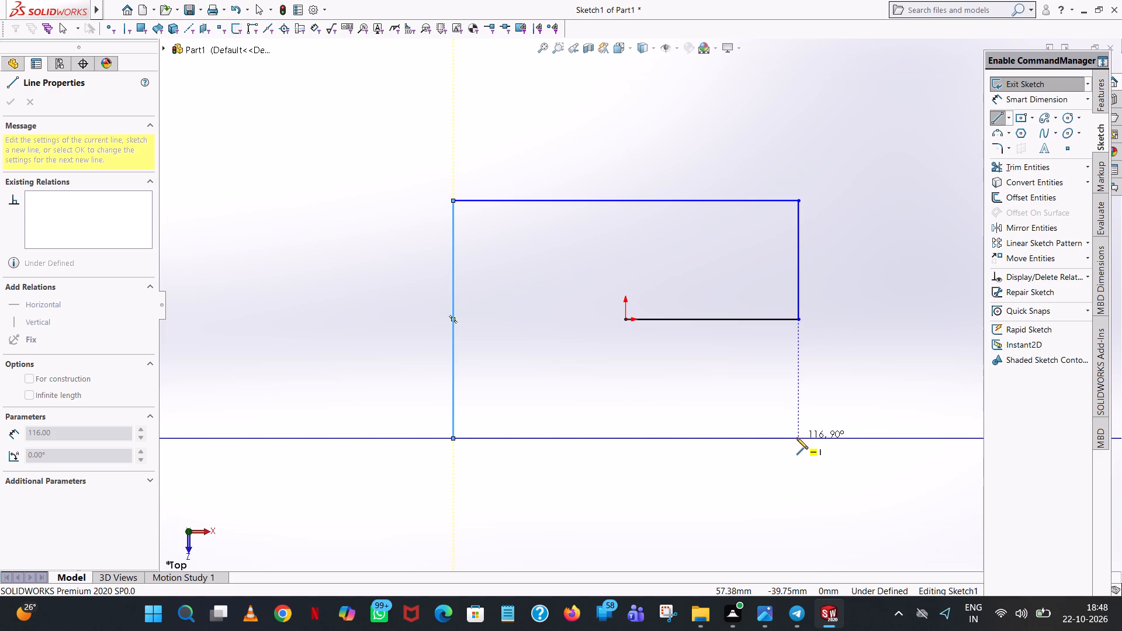
click(797, 438)
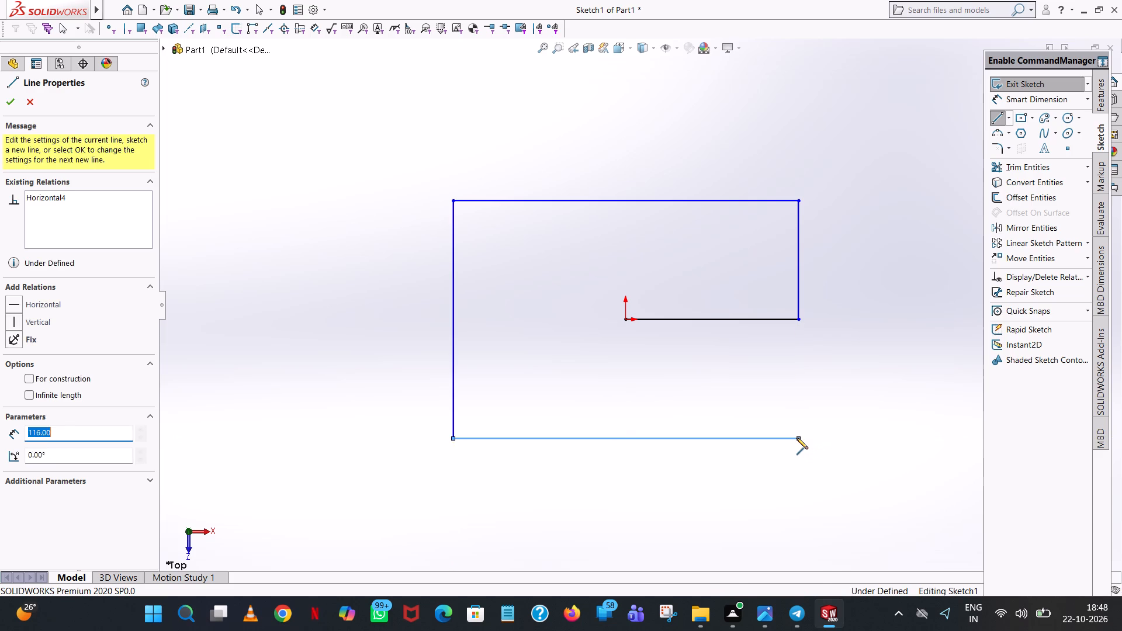
click(798, 320)
right_click(798, 320)
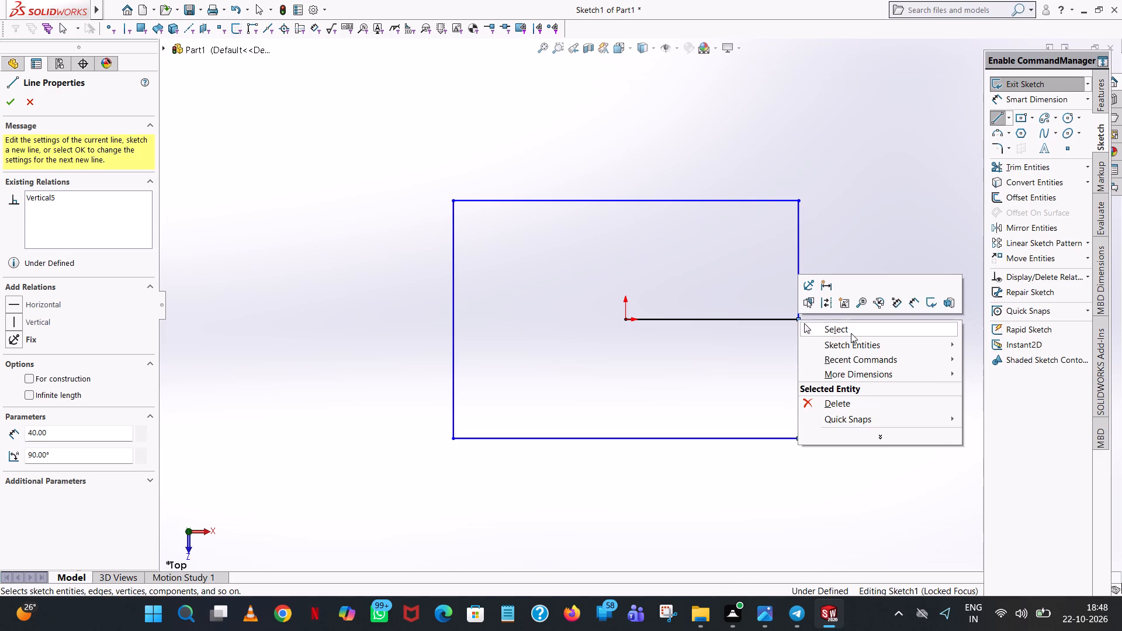
click(853, 333)
Trim away the horizontal line between the origin and the rectangle's right side.
click(1040, 164)
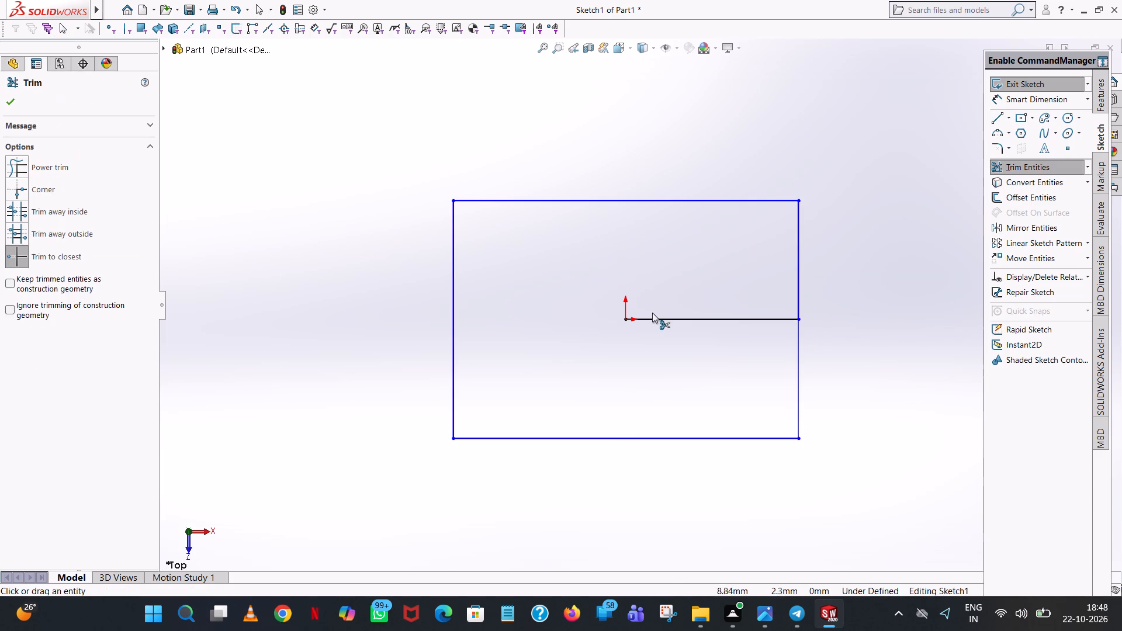
click(654, 318)
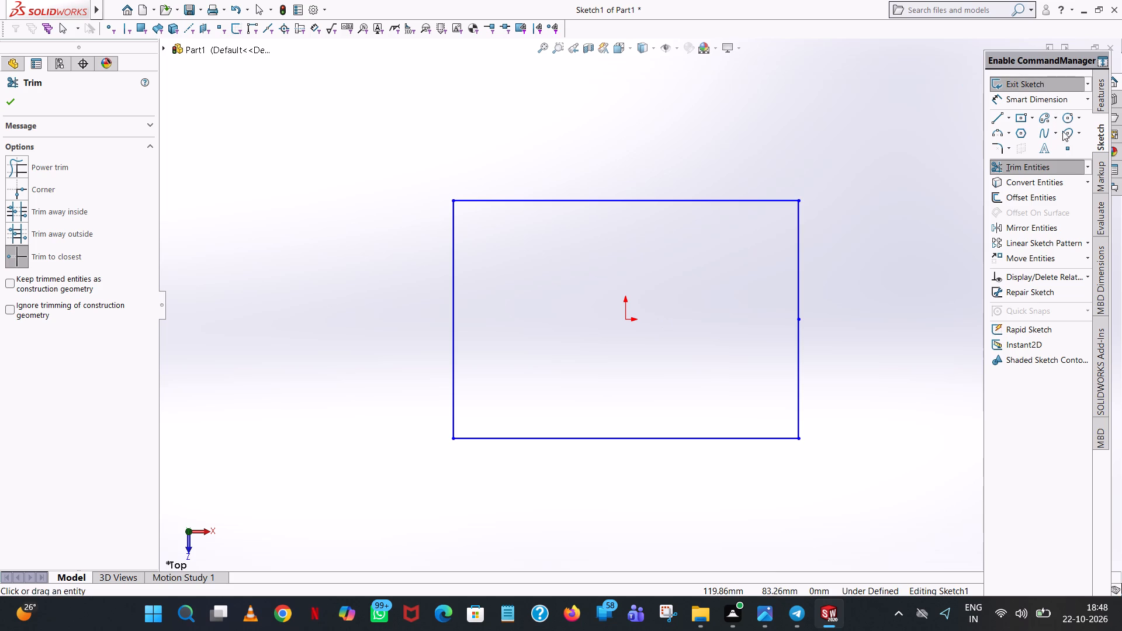
Draw a circle of 20 mm radius centred on each of the rectangle's two right-hand corners, upper and lower.
click(1066, 121)
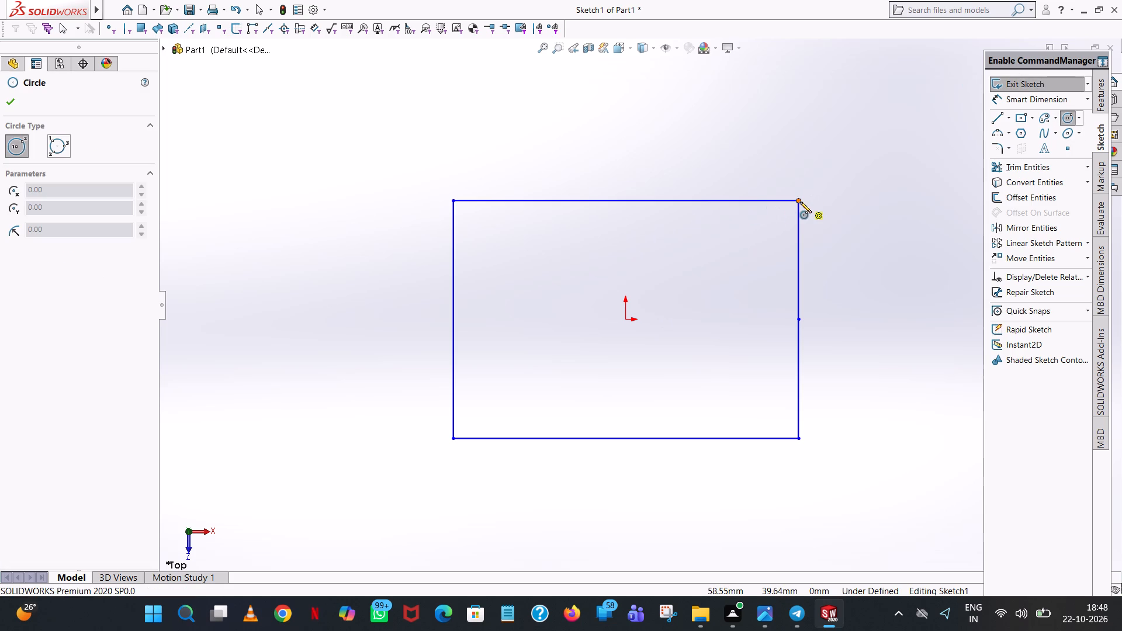
click(800, 202)
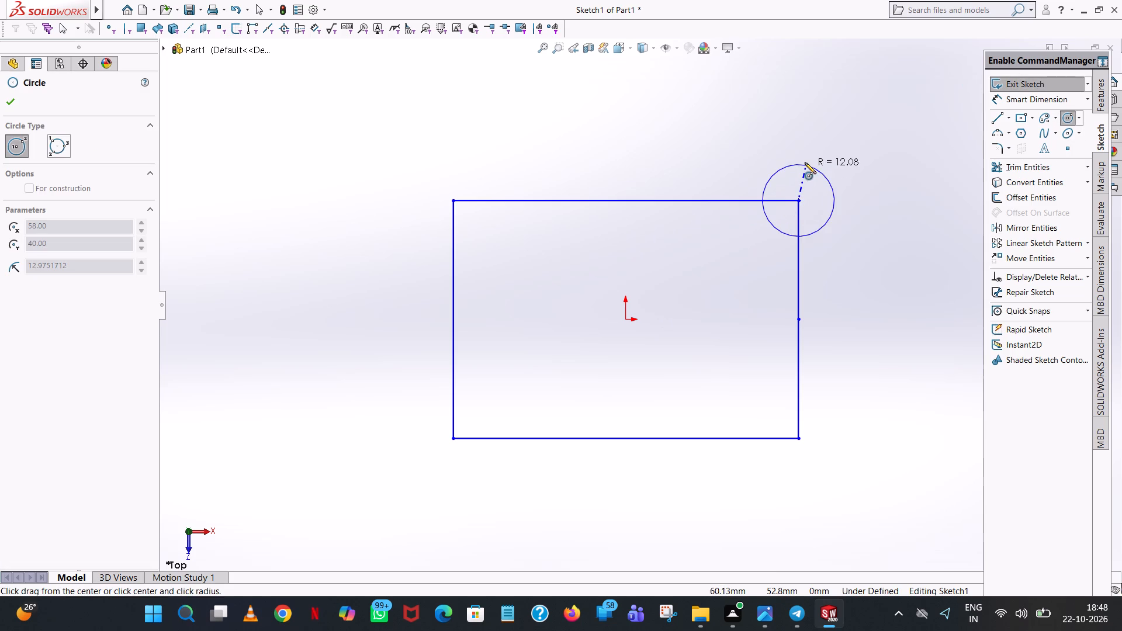
click(805, 162)
text(20)
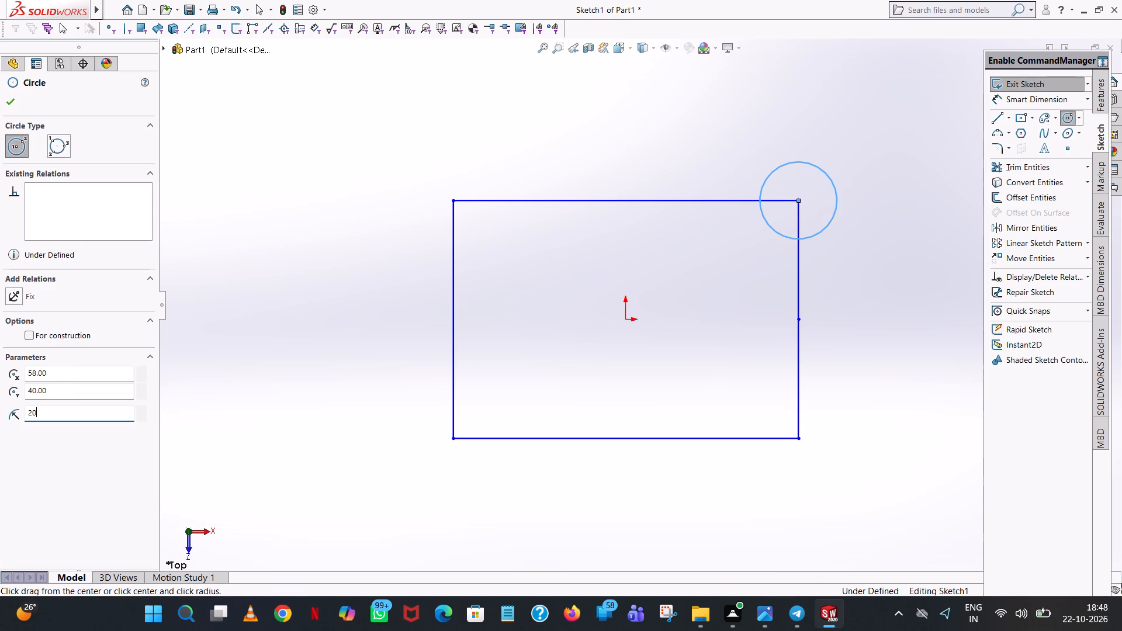
key(Return)
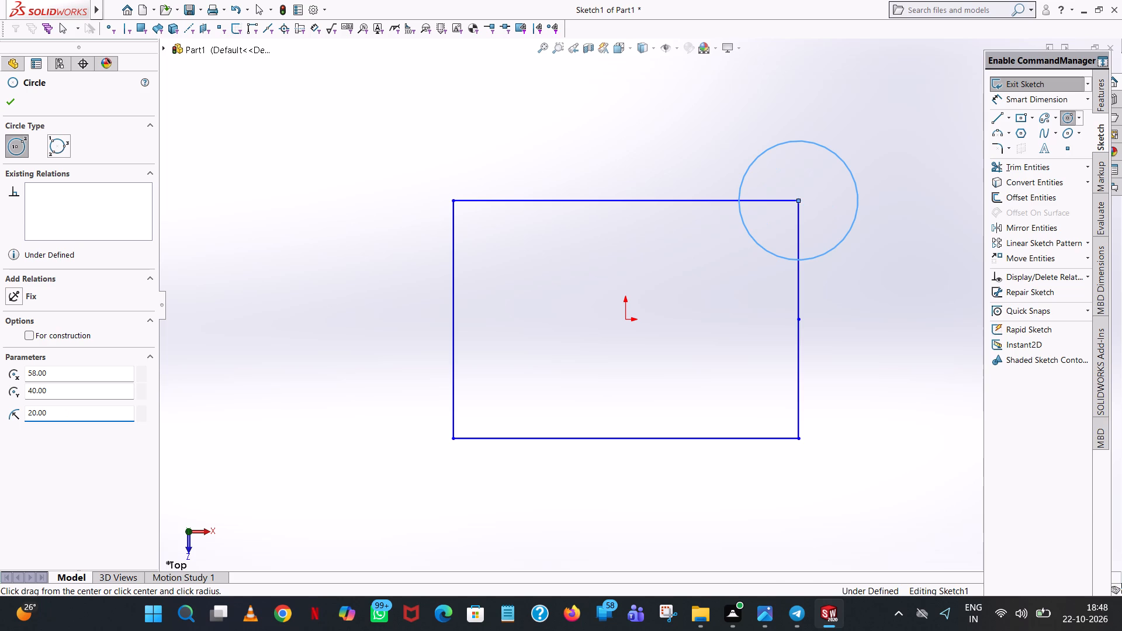
click(799, 441)
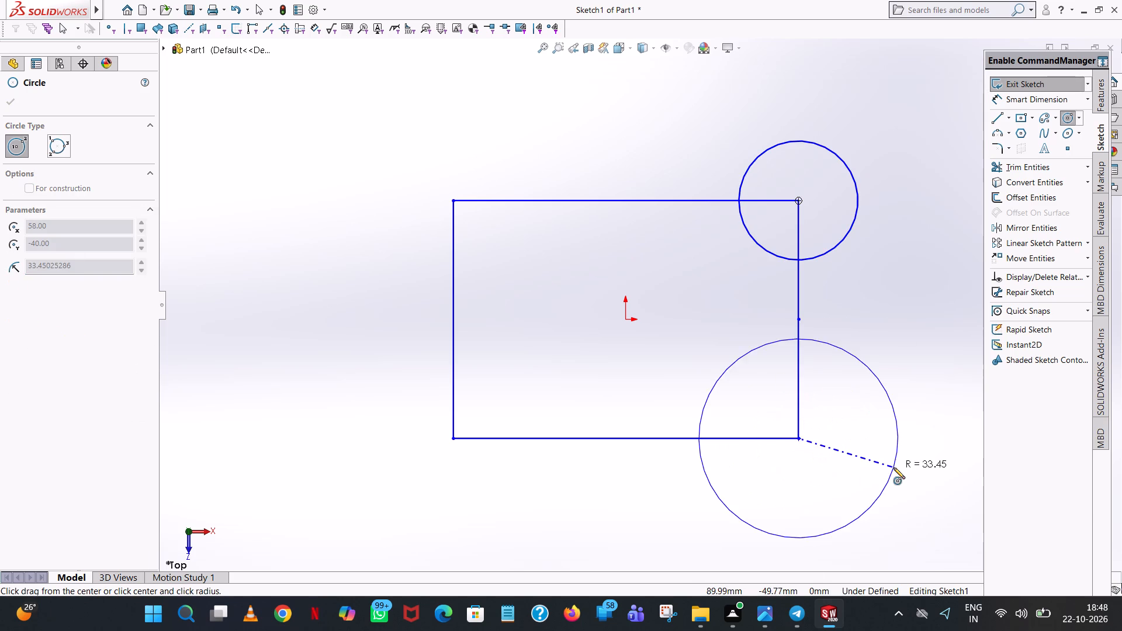
click(857, 462)
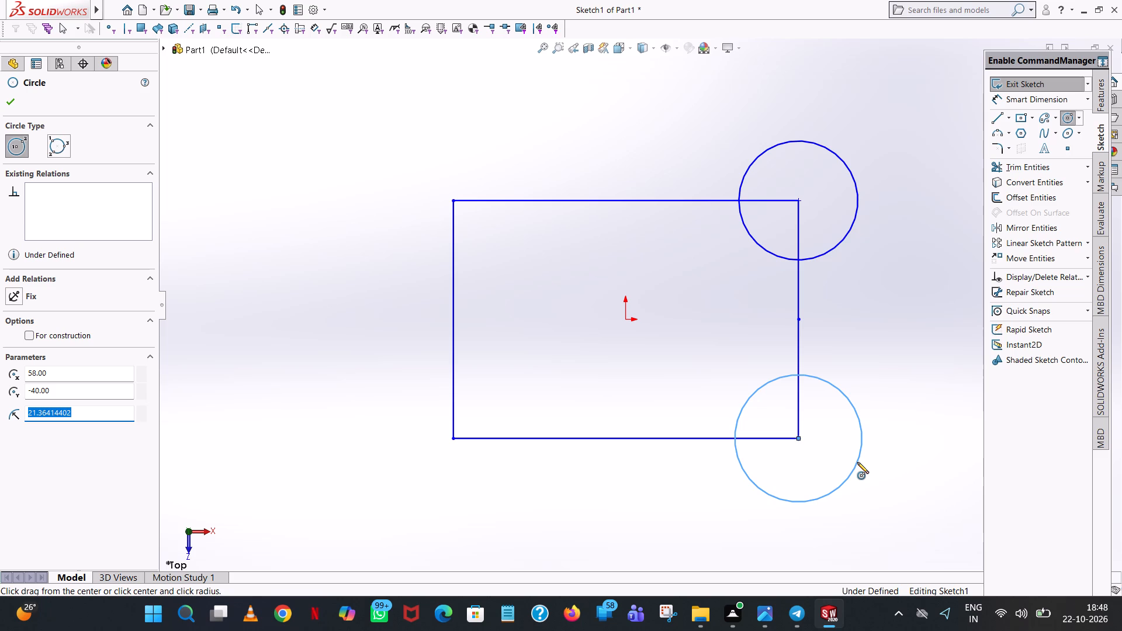
text(20)
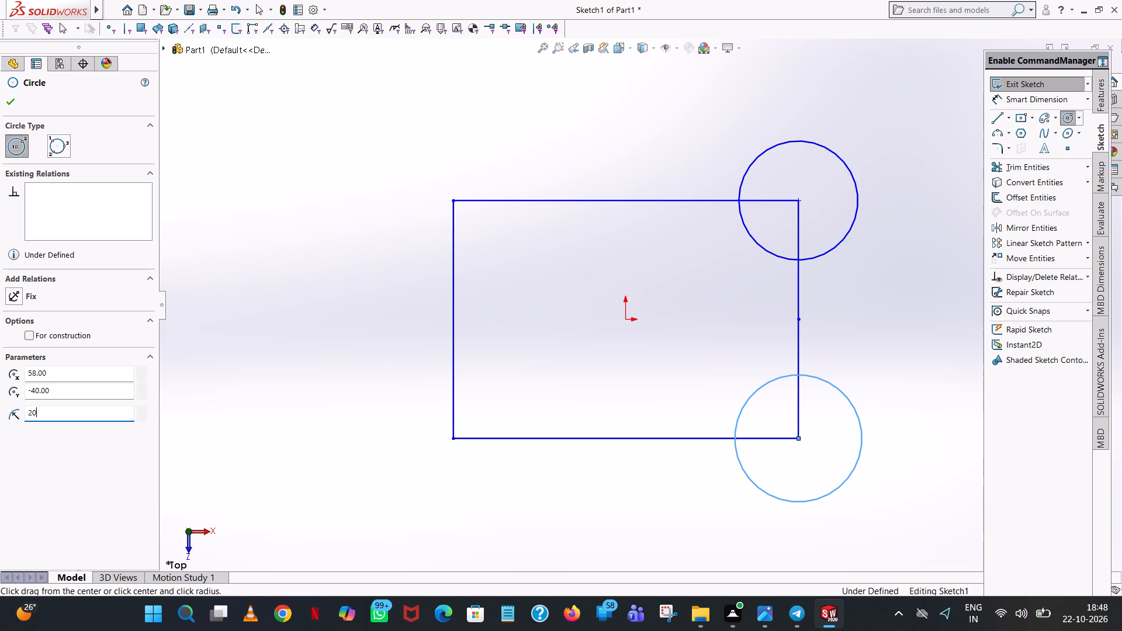
key(Return)
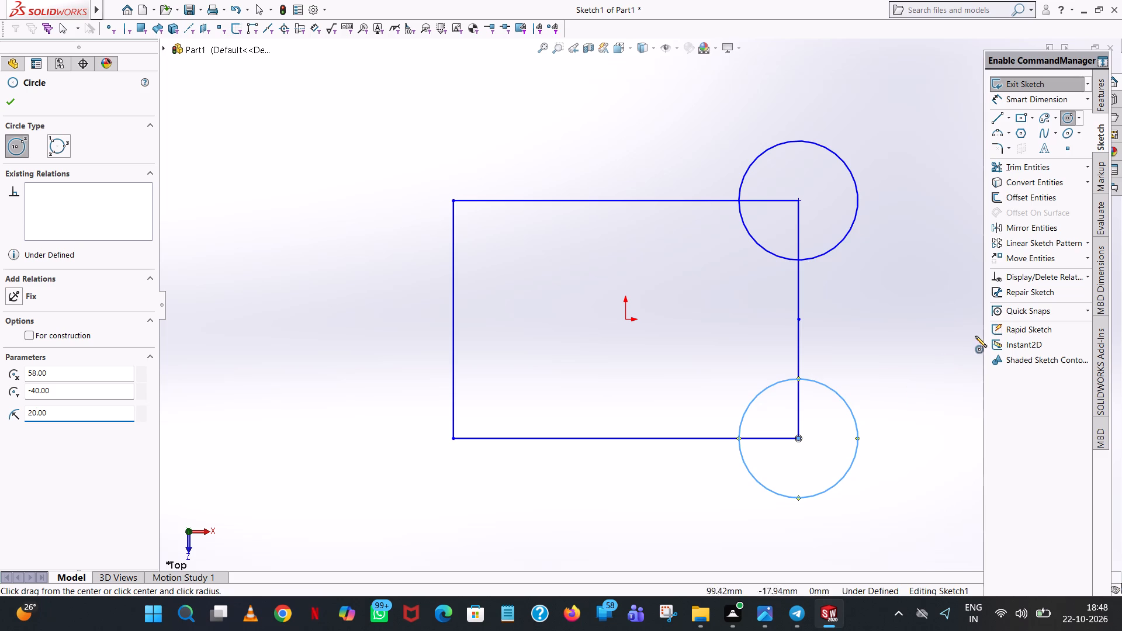
Draw a circle of 20 mm radius centred on the rectangle's upper-left corner.
click(452, 202)
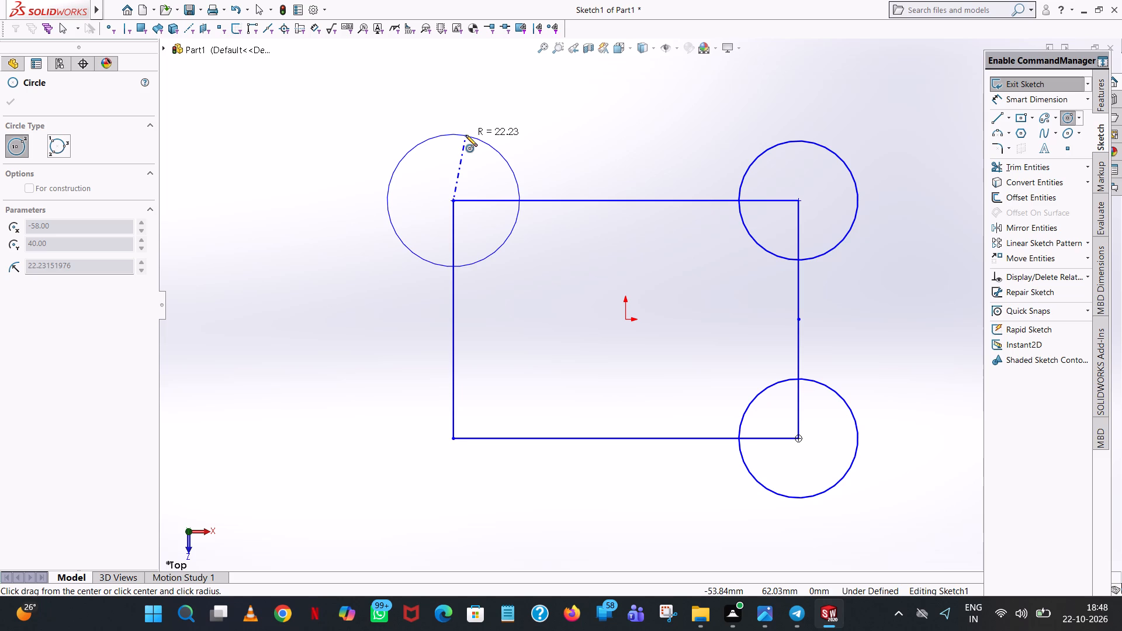
click(466, 135)
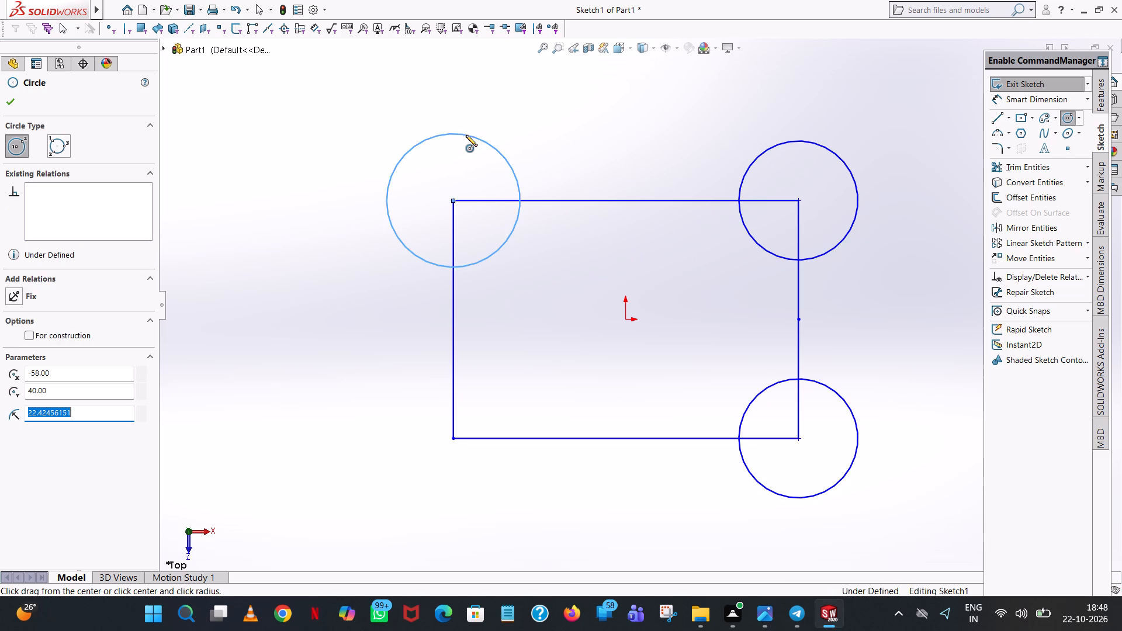
text(20)
key(Return)
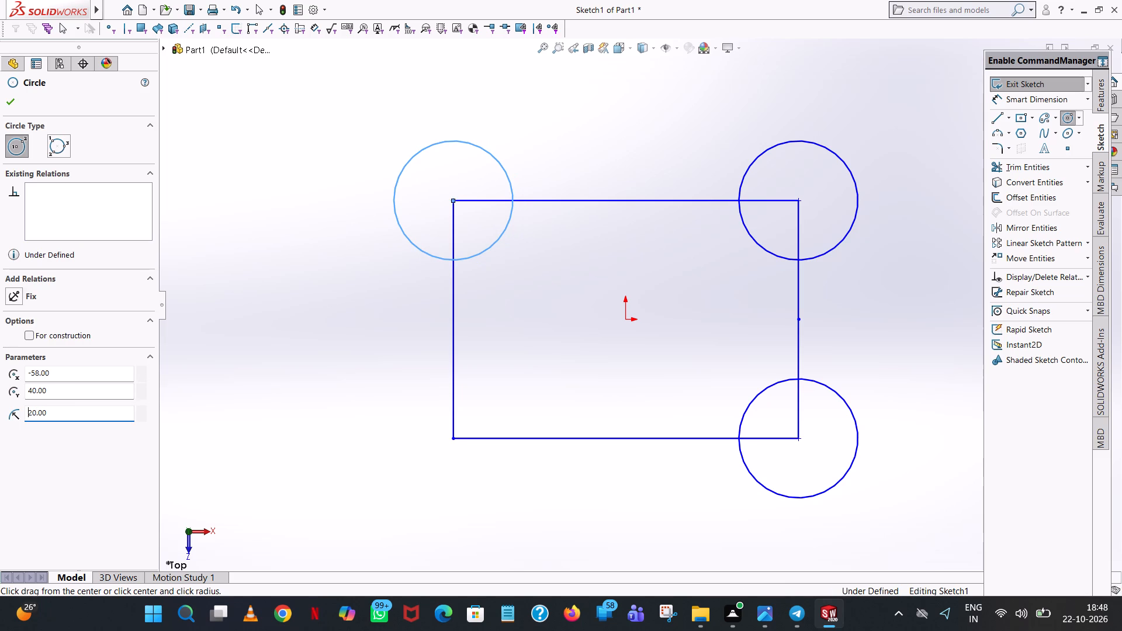
Draw a circle of 20 mm radius centred on the rectangle's lower-left corner and finish the Circle command.
click(453, 440)
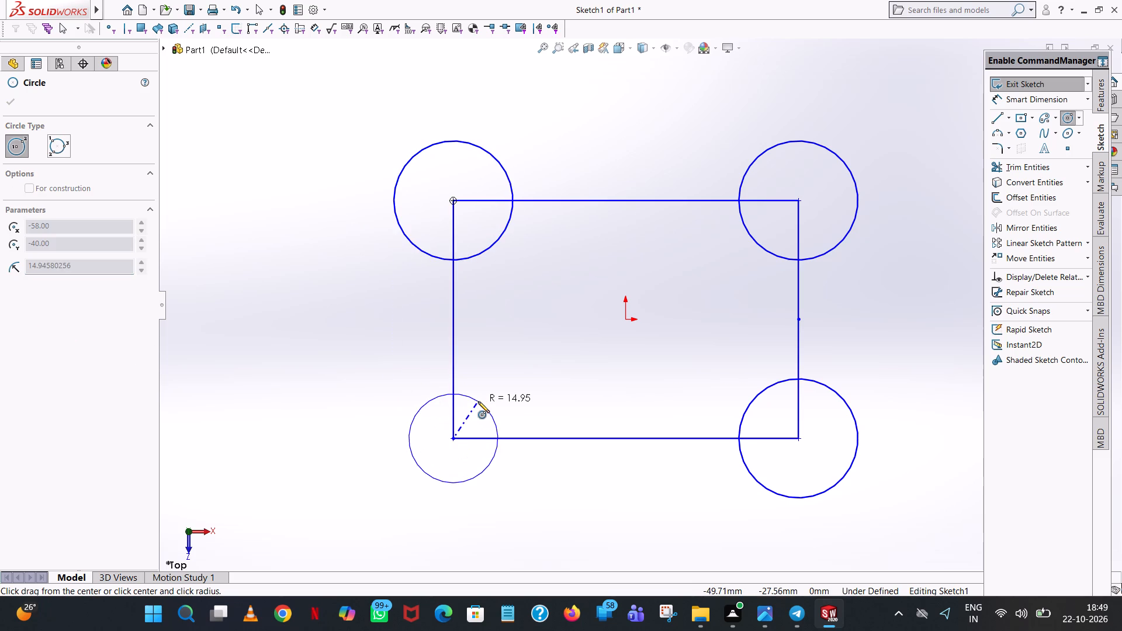
click(479, 401)
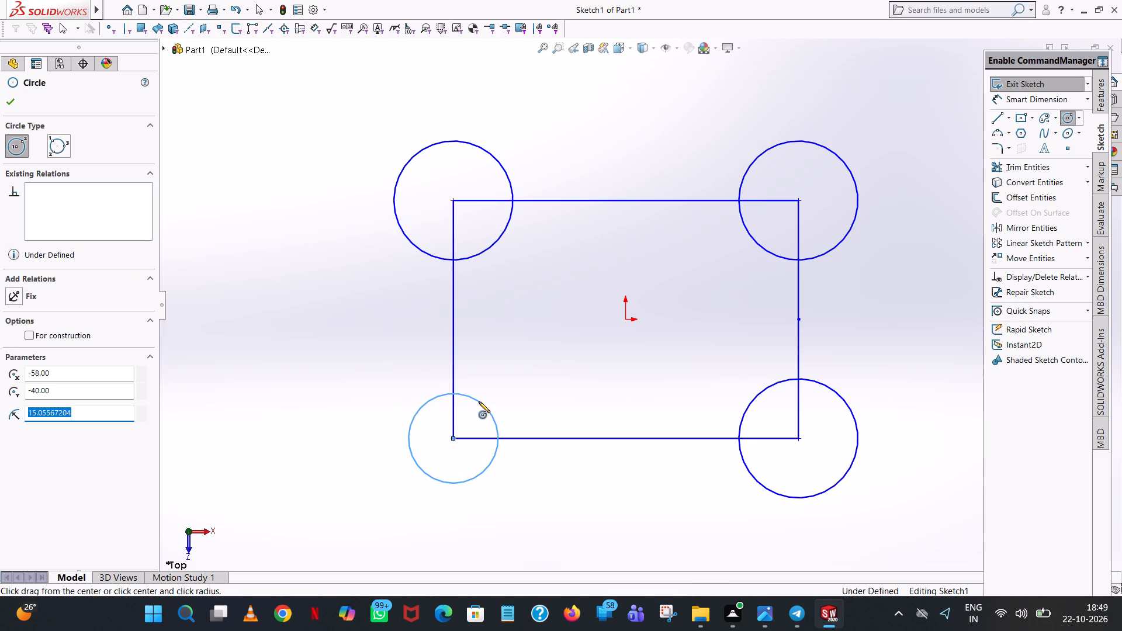
text(20)
key(Return)
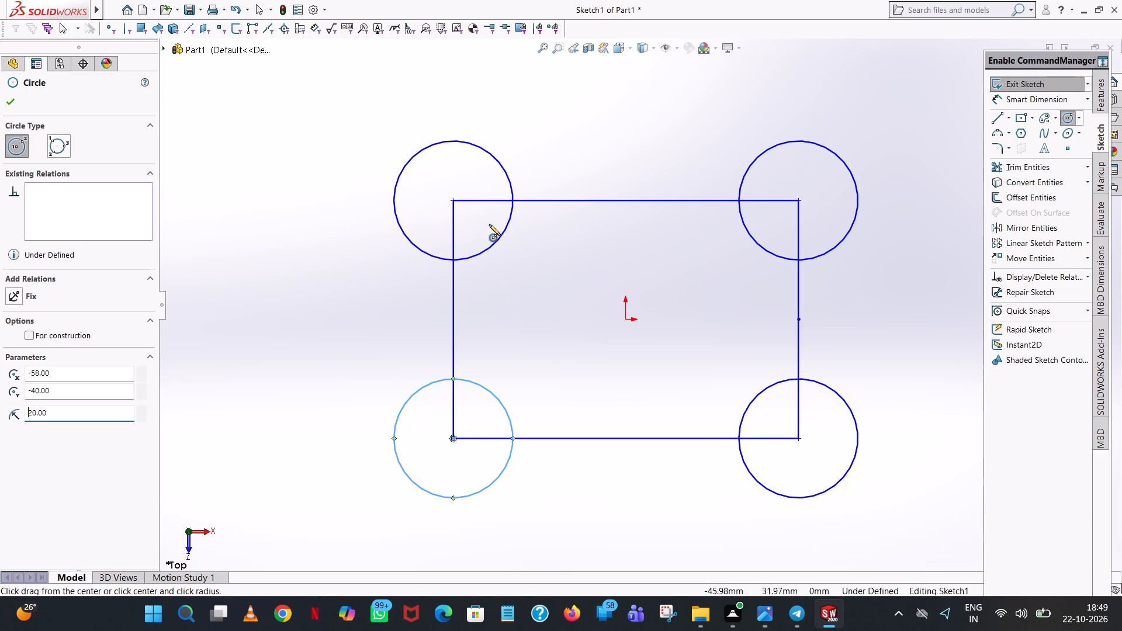
click(16, 98)
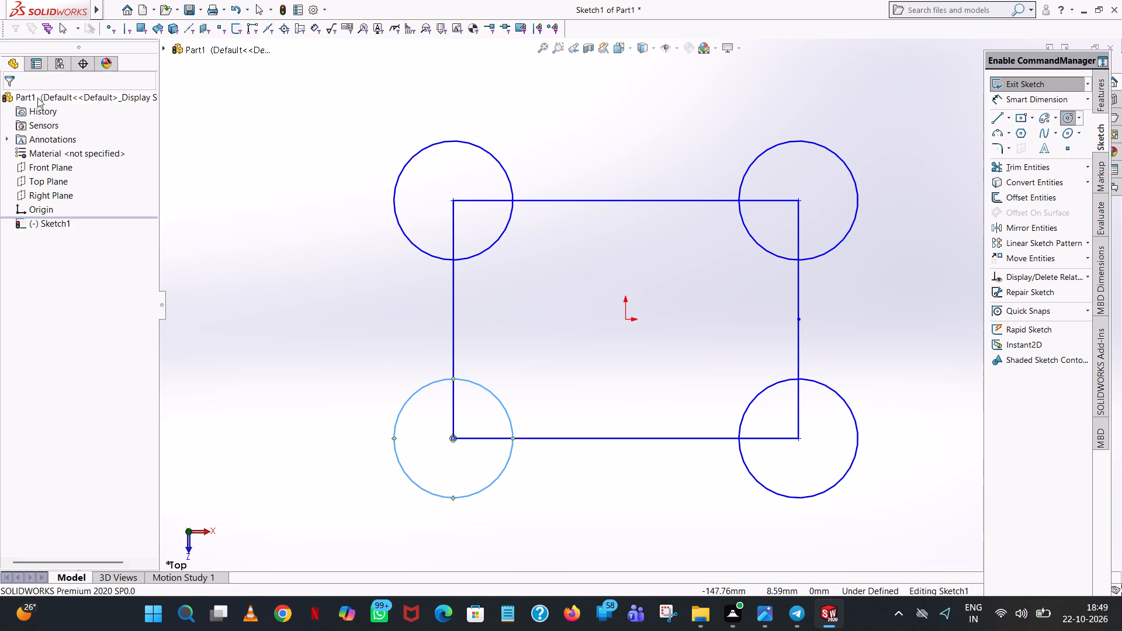
click(654, 125)
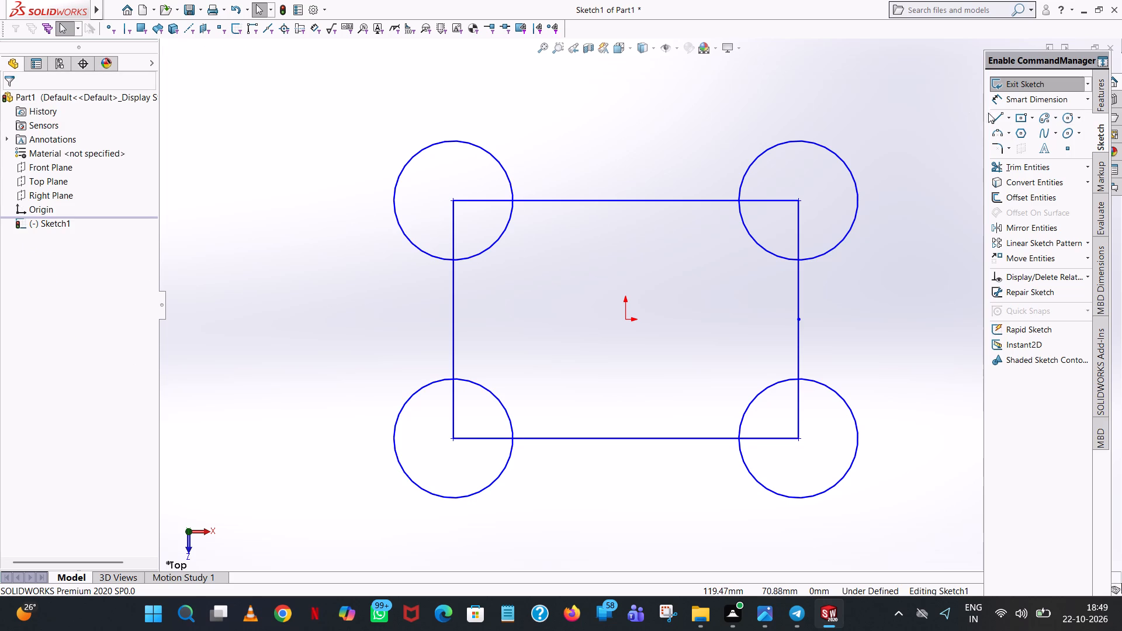
Draw a 28 mm horizontal line outward to the left from the midpoint of the rectangle's left side.
click(995, 117)
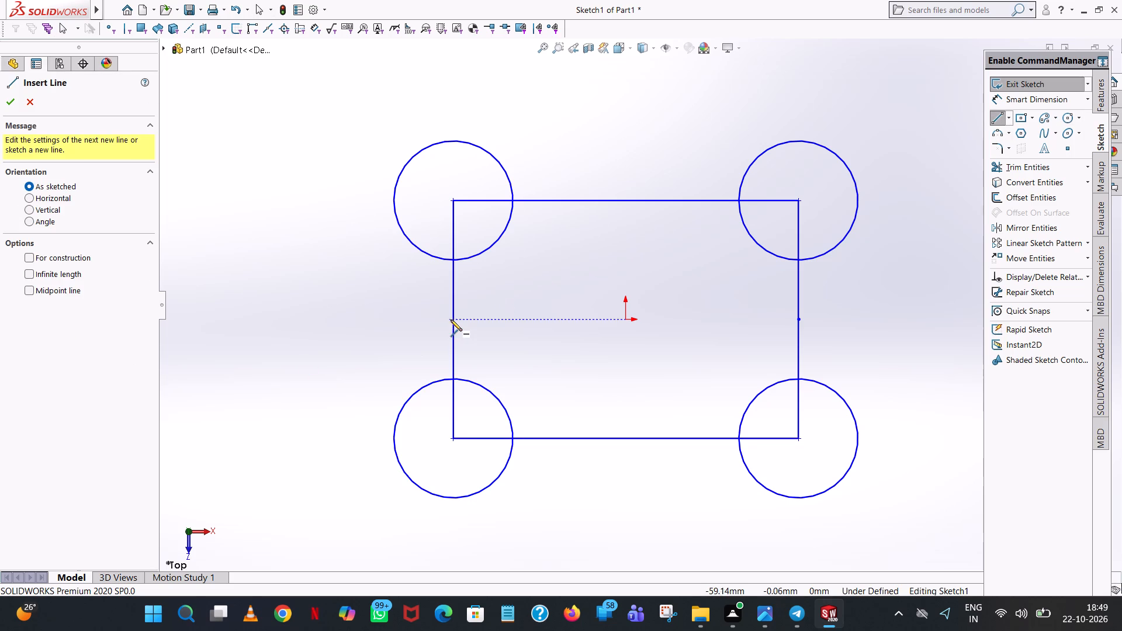
click(451, 320)
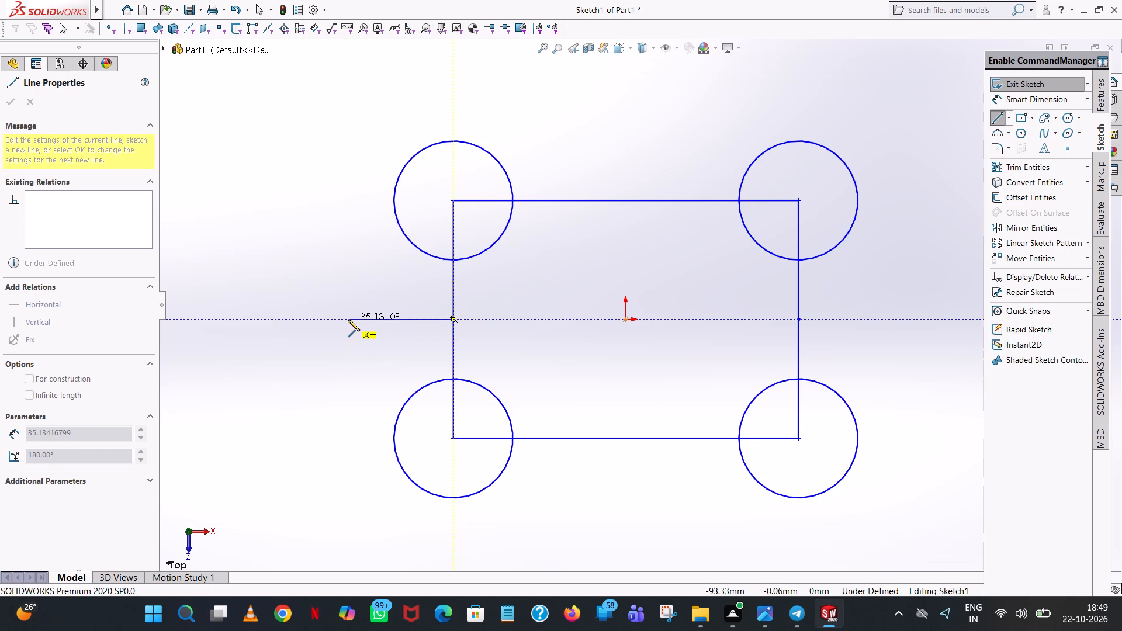
click(348, 320)
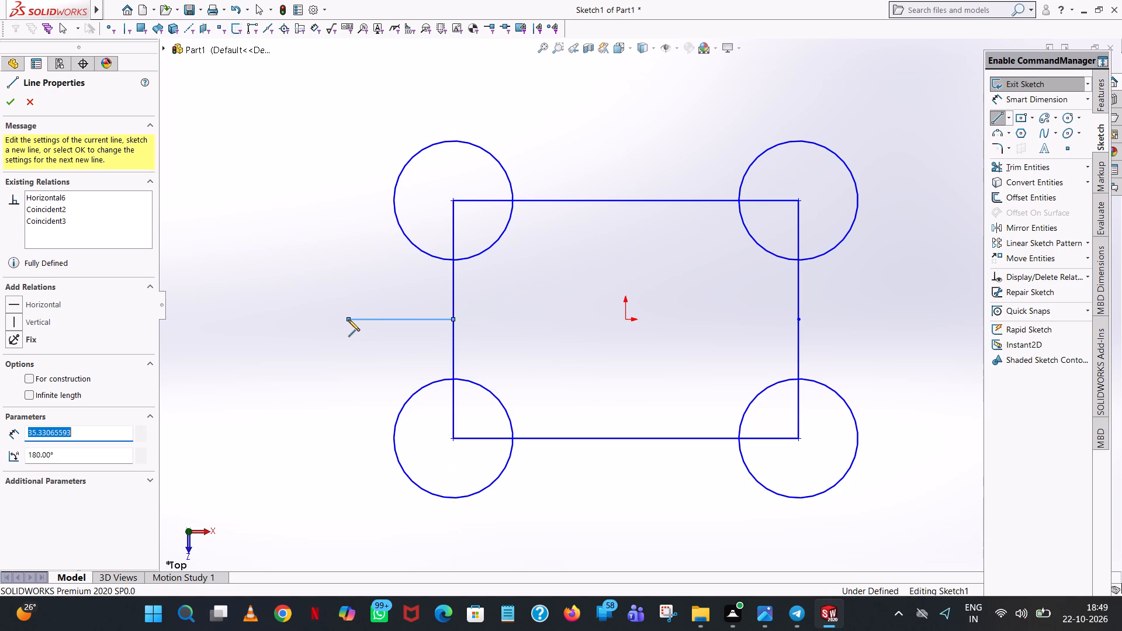
text(28)
key(Return)
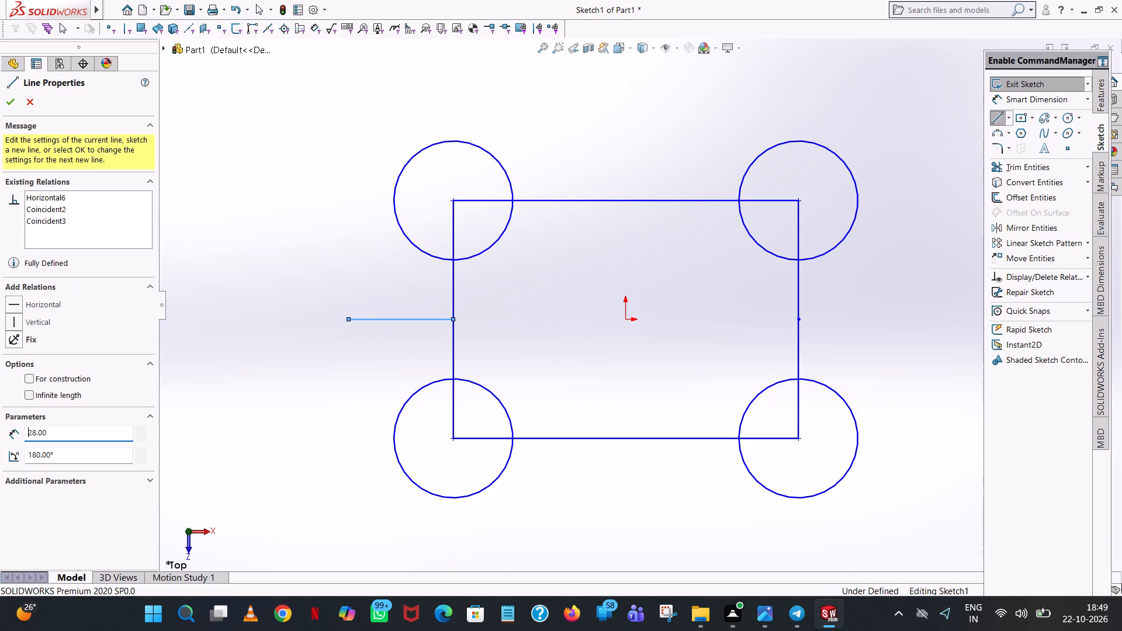
right_click(348, 320)
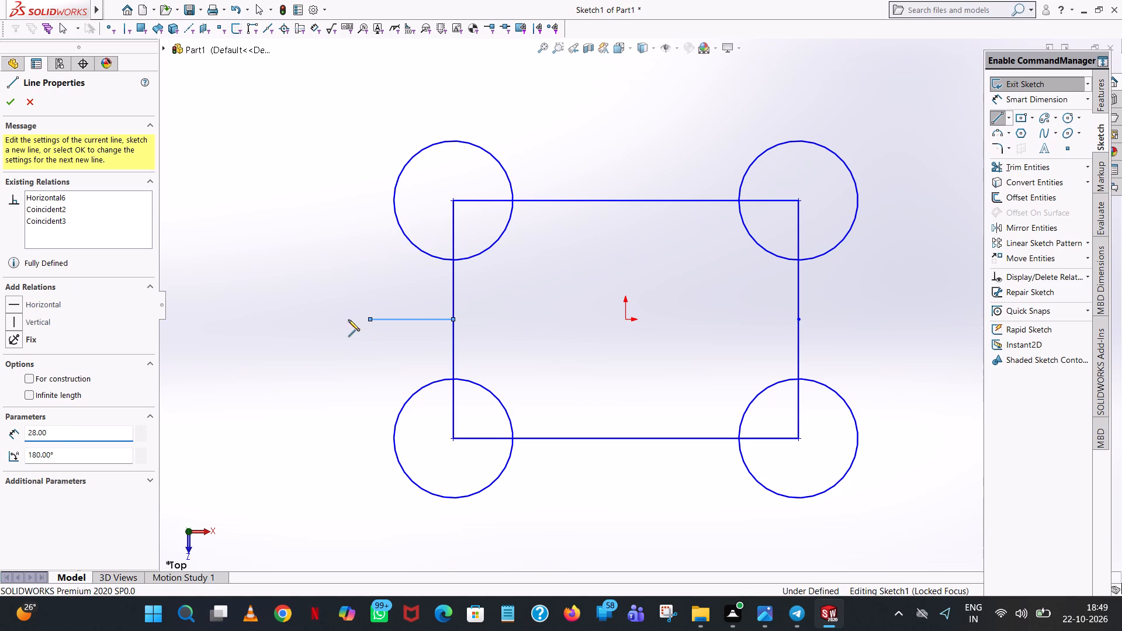
click(394, 325)
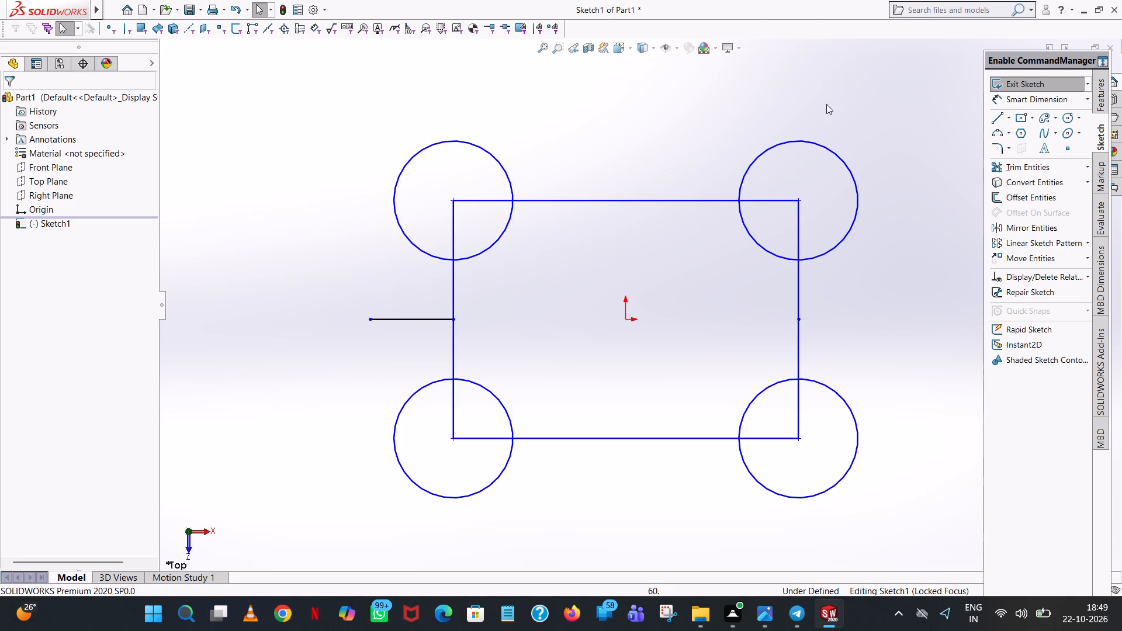
Draw a circle of 48 mm radius centred on the outer end of the 28 mm line.
click(1067, 116)
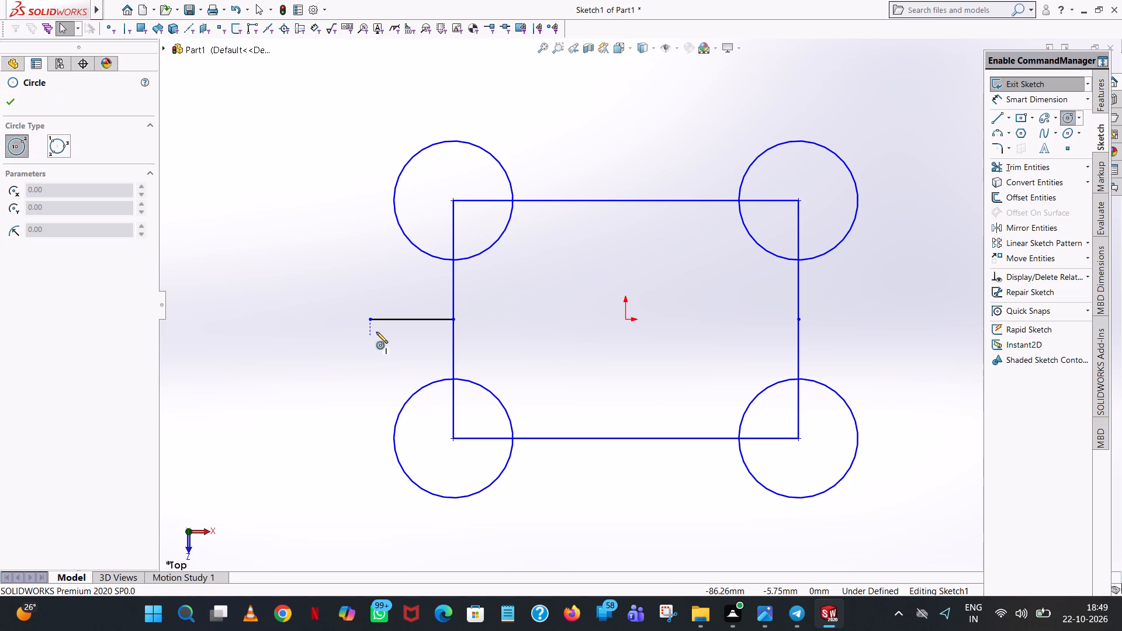
click(370, 320)
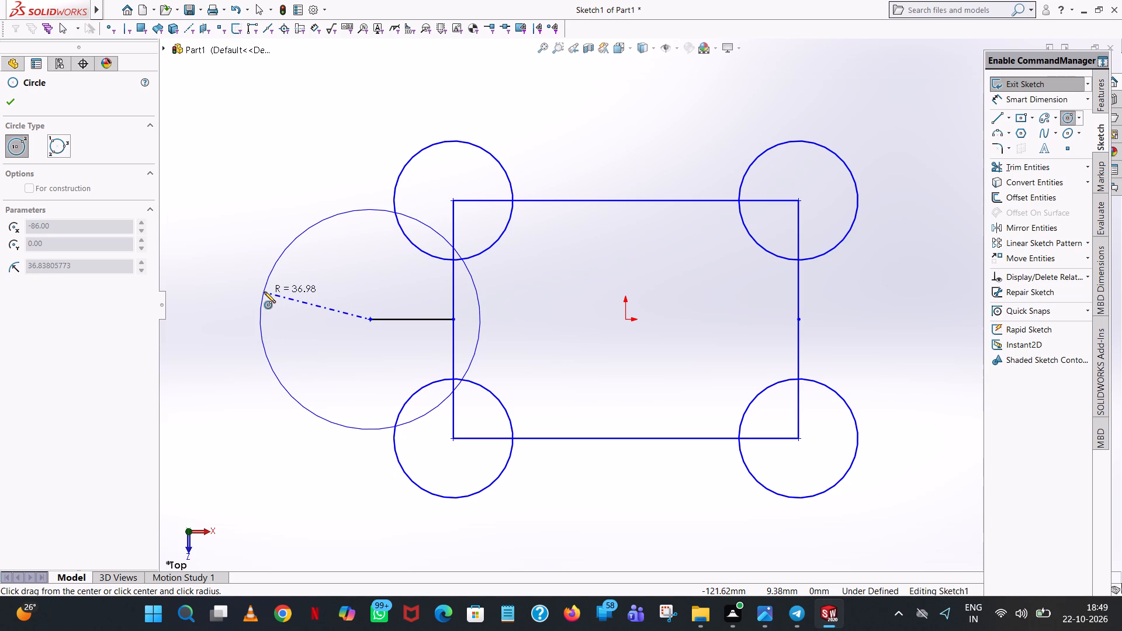
click(264, 292)
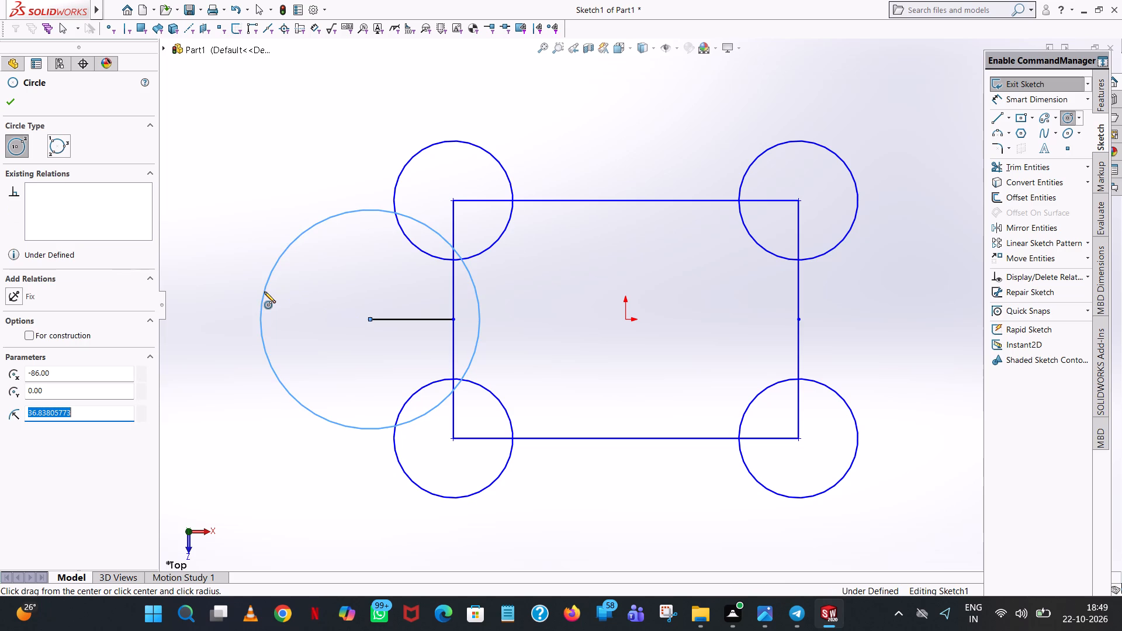
text(48)
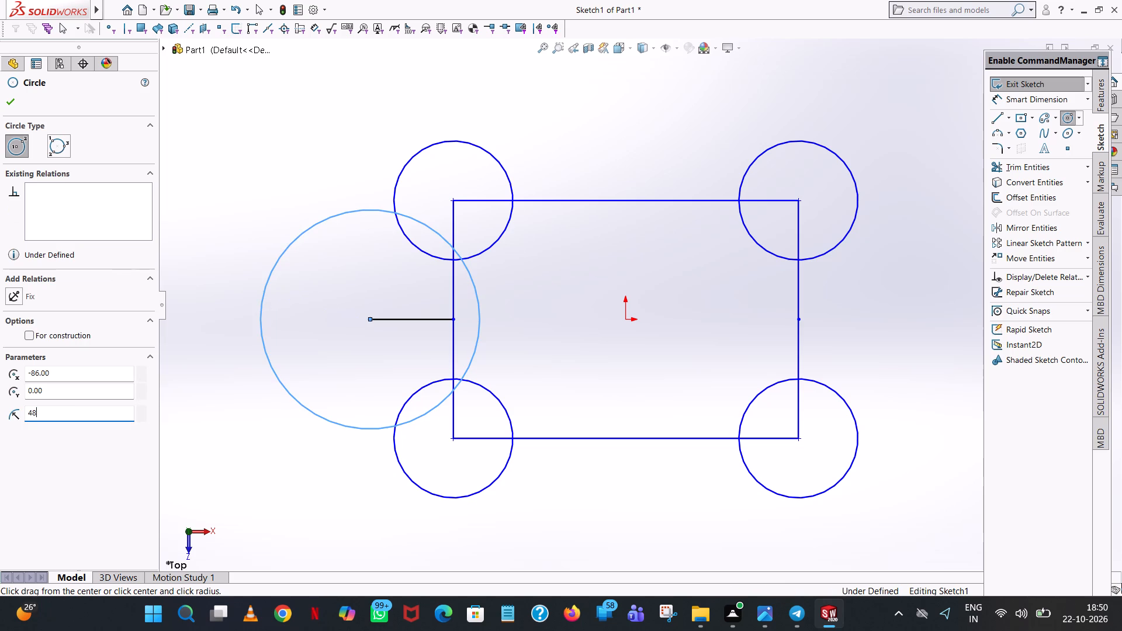
key(Return)
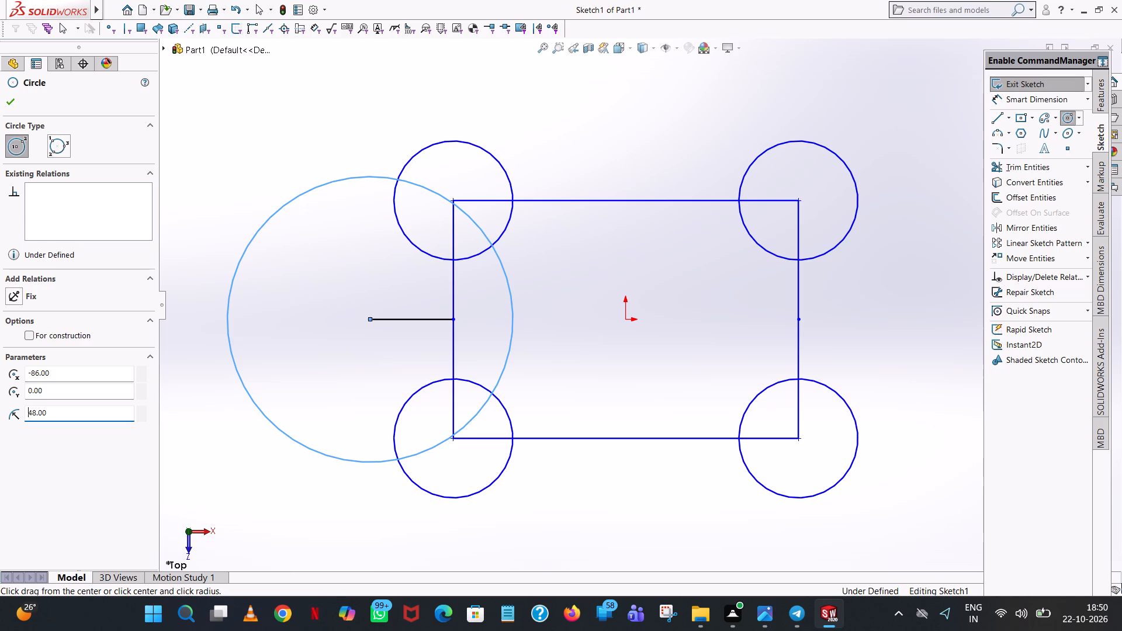
right_click(264, 292)
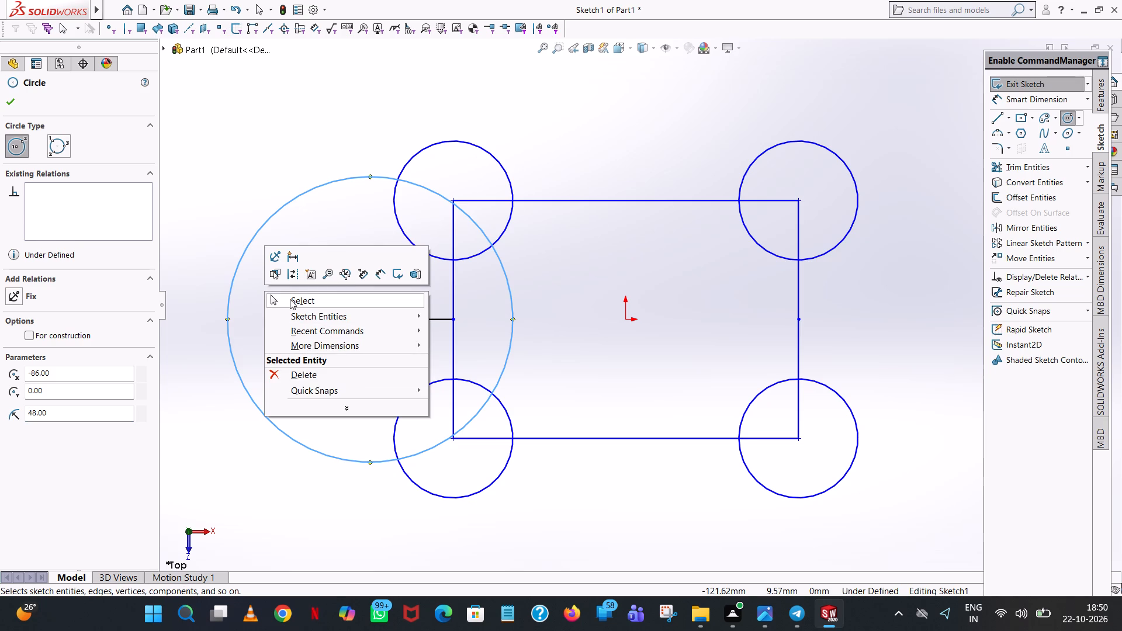
click(290, 299)
click(304, 196)
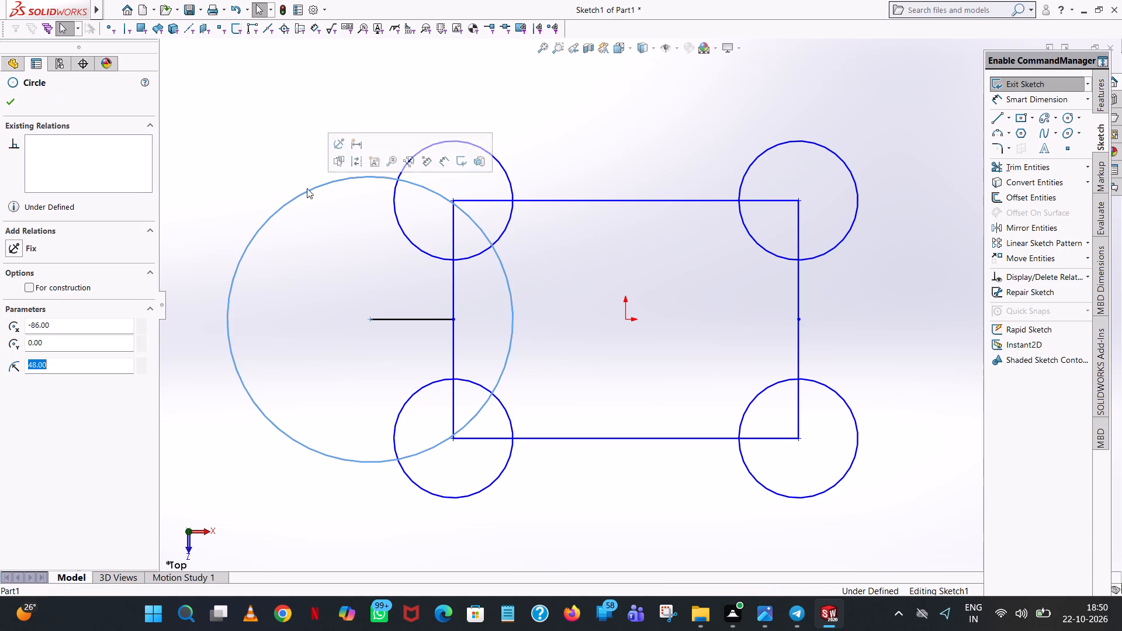
click(285, 90)
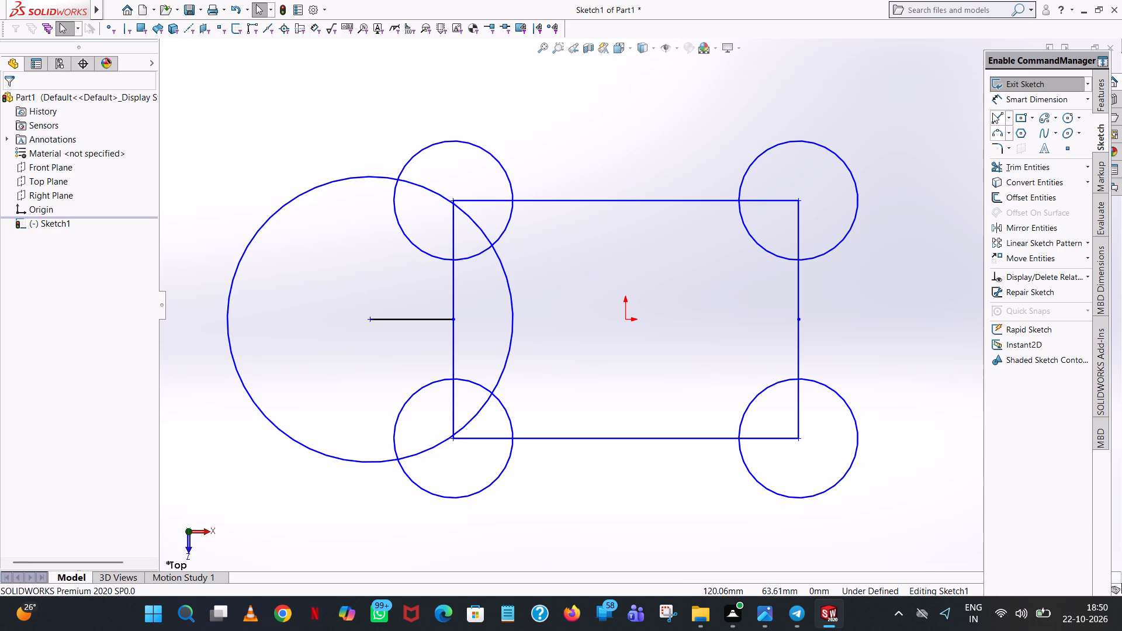
Draw a 96 mm vertical line from the bottom to the top of the large circle, through its centre.
click(993, 118)
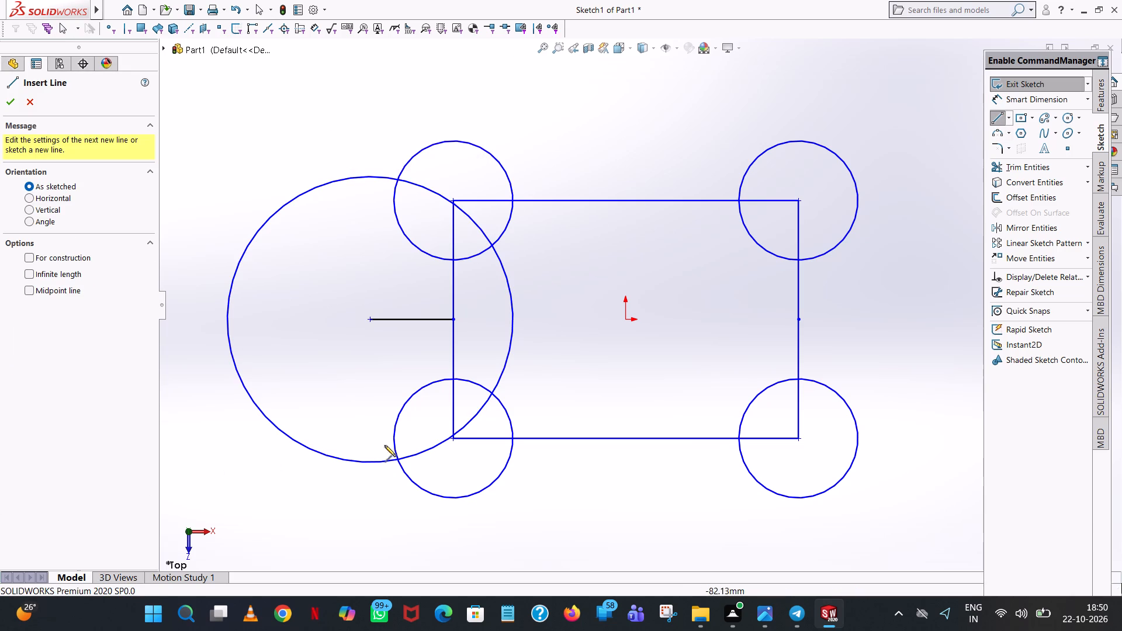
click(368, 462)
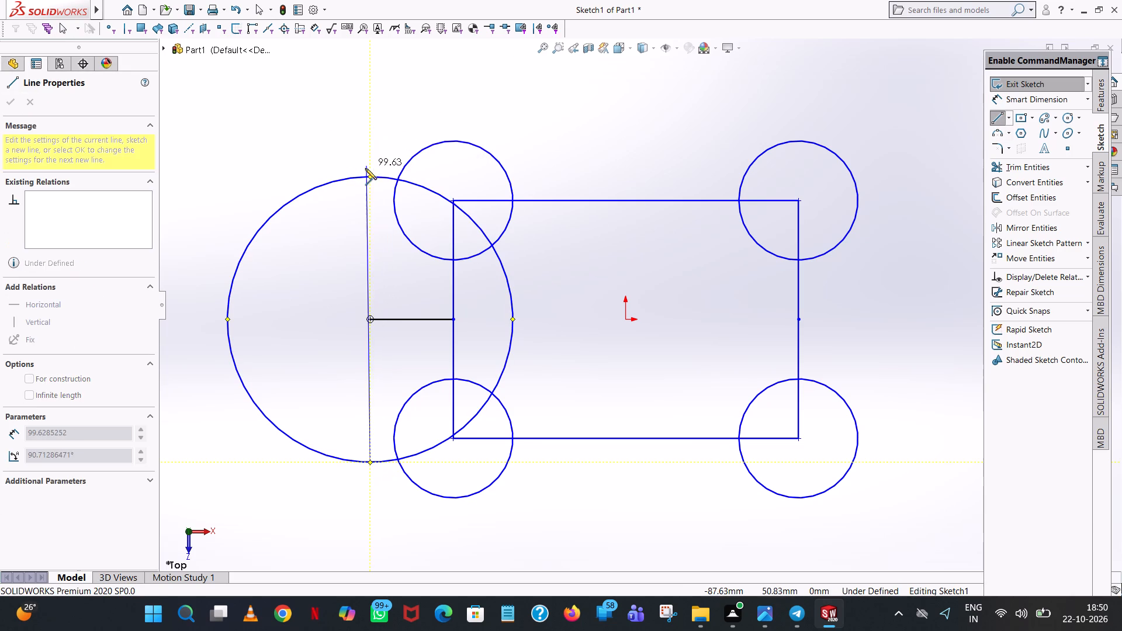
click(371, 177)
right_click(371, 177)
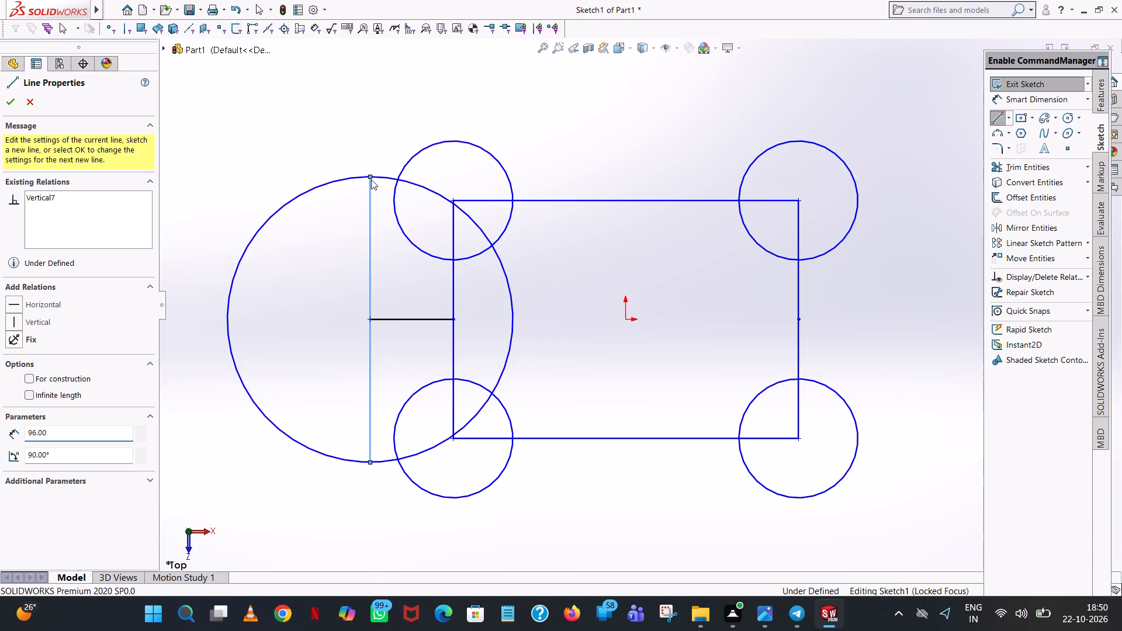
click(415, 183)
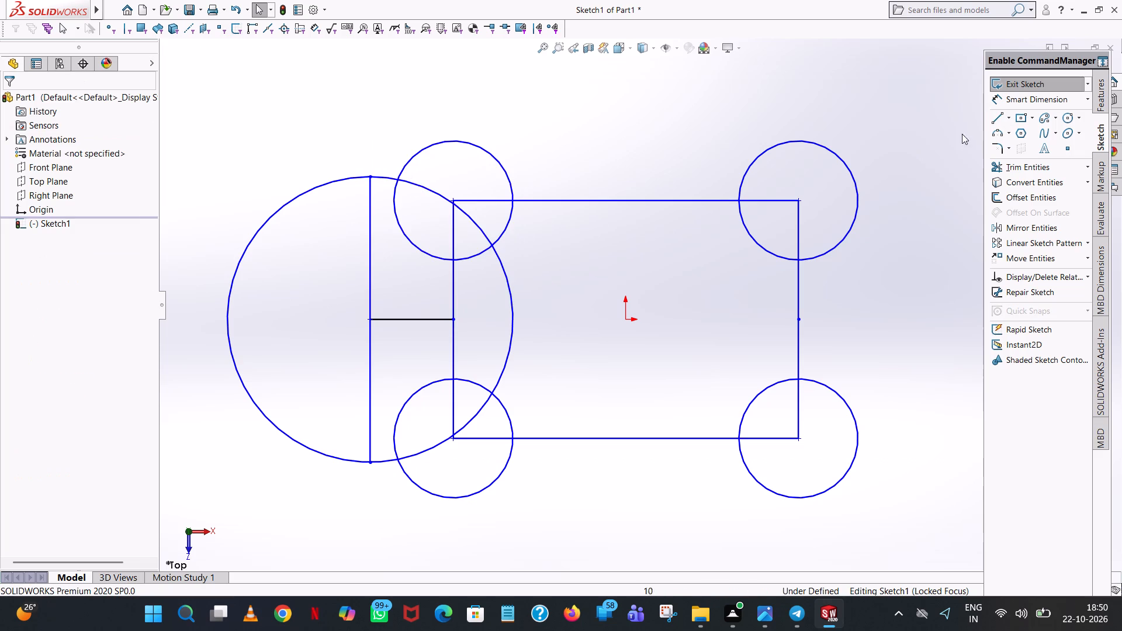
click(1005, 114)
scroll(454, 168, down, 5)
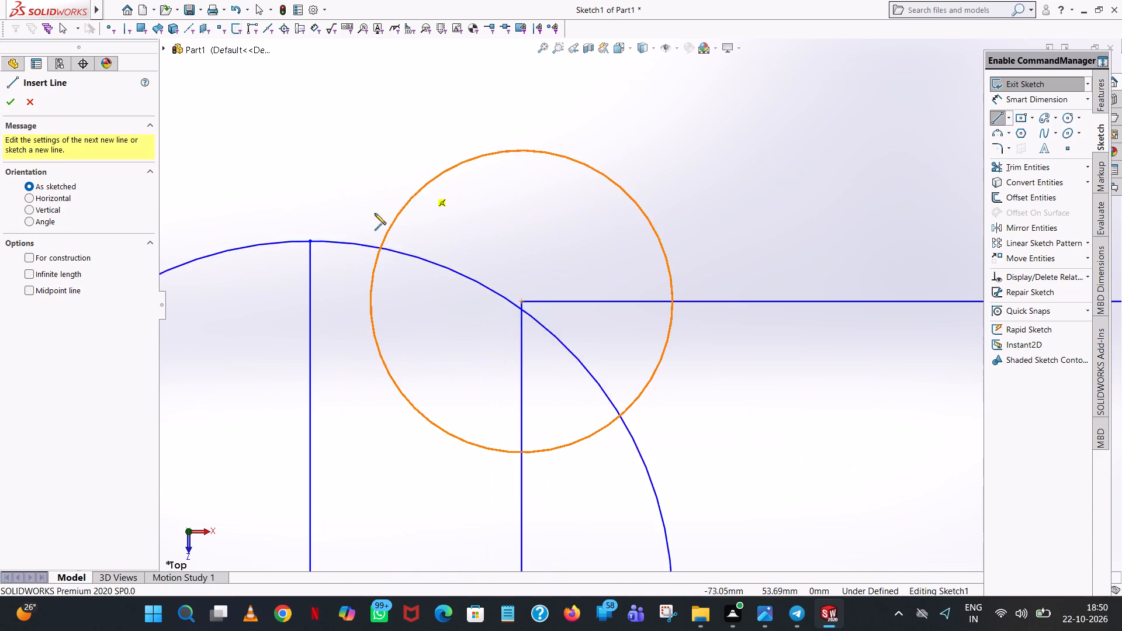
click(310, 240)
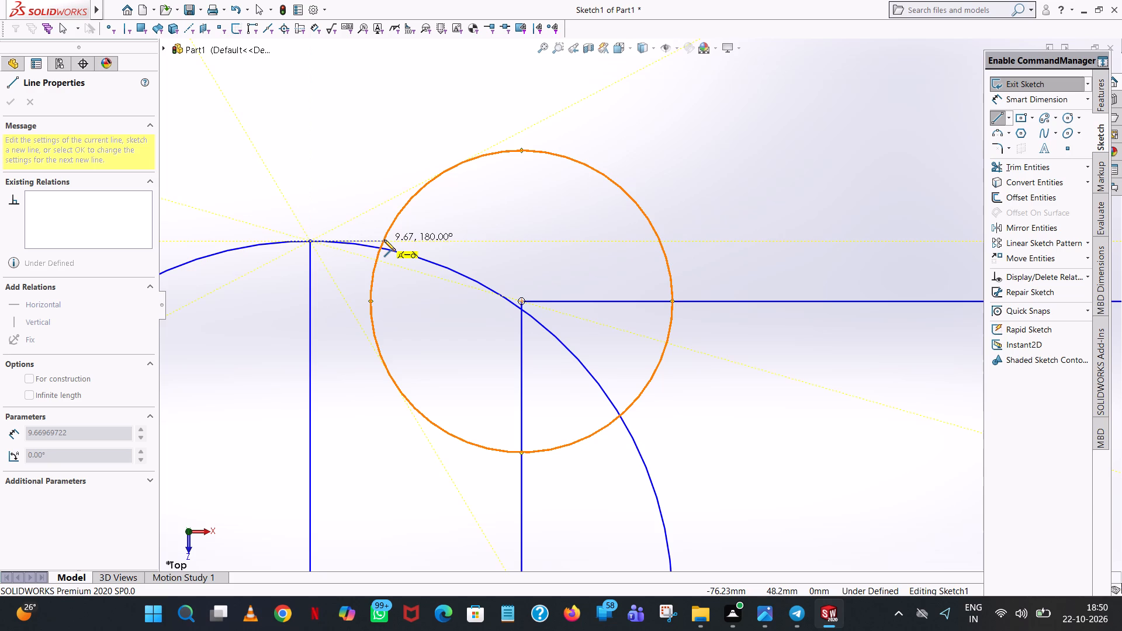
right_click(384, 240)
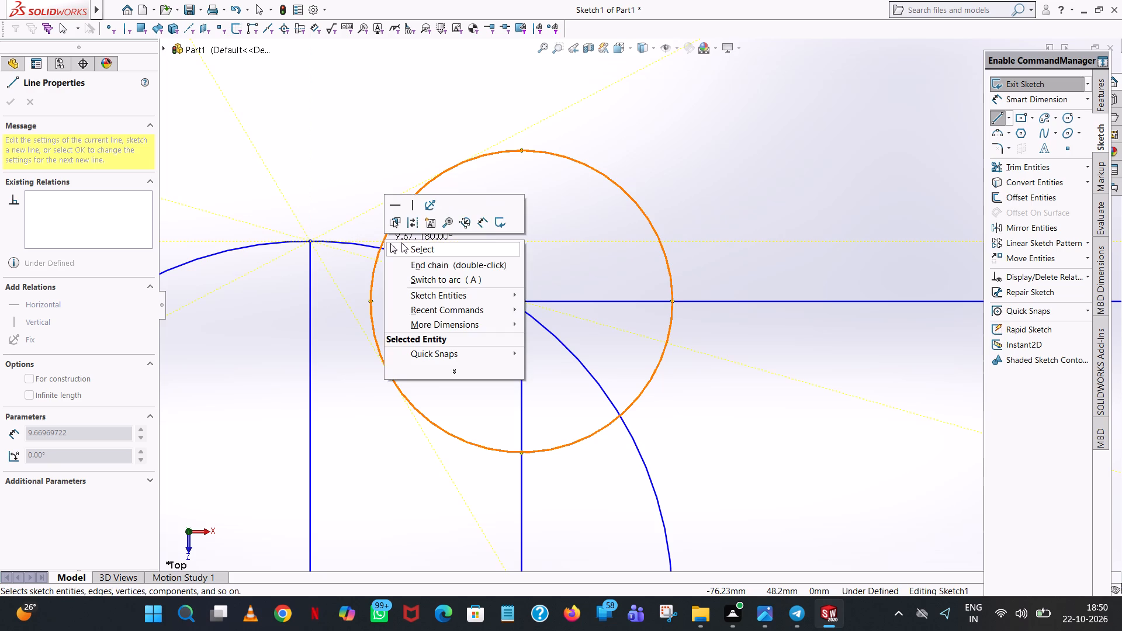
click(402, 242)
Trim away every segment of the large circle right of its vertical diameter line, leaving only the left semicircle.
click(1036, 171)
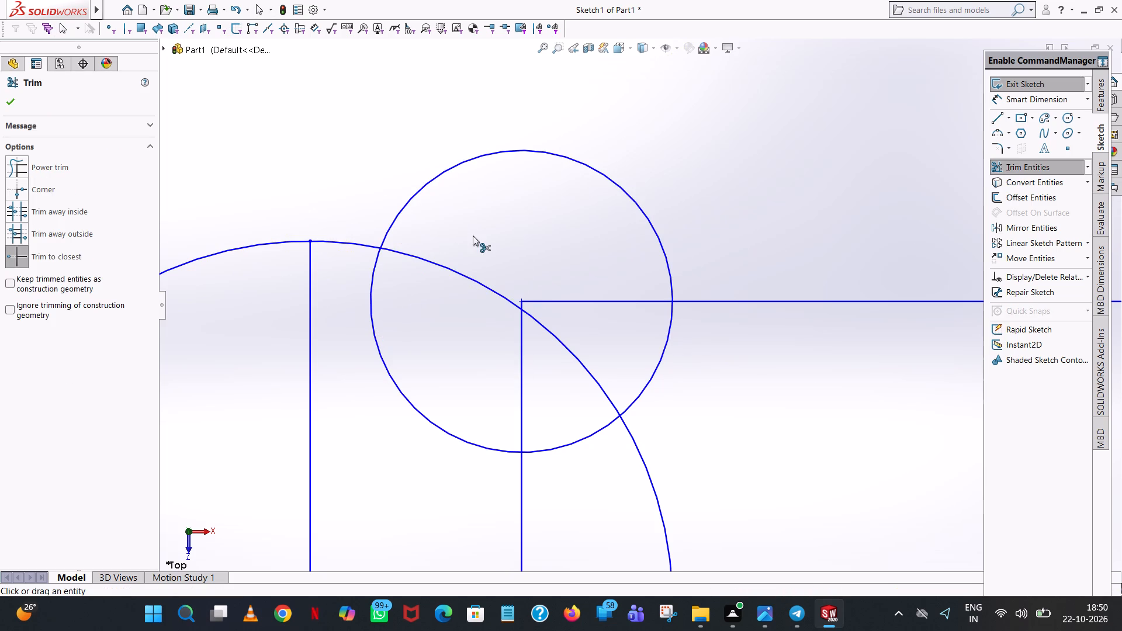
click(448, 269)
click(340, 241)
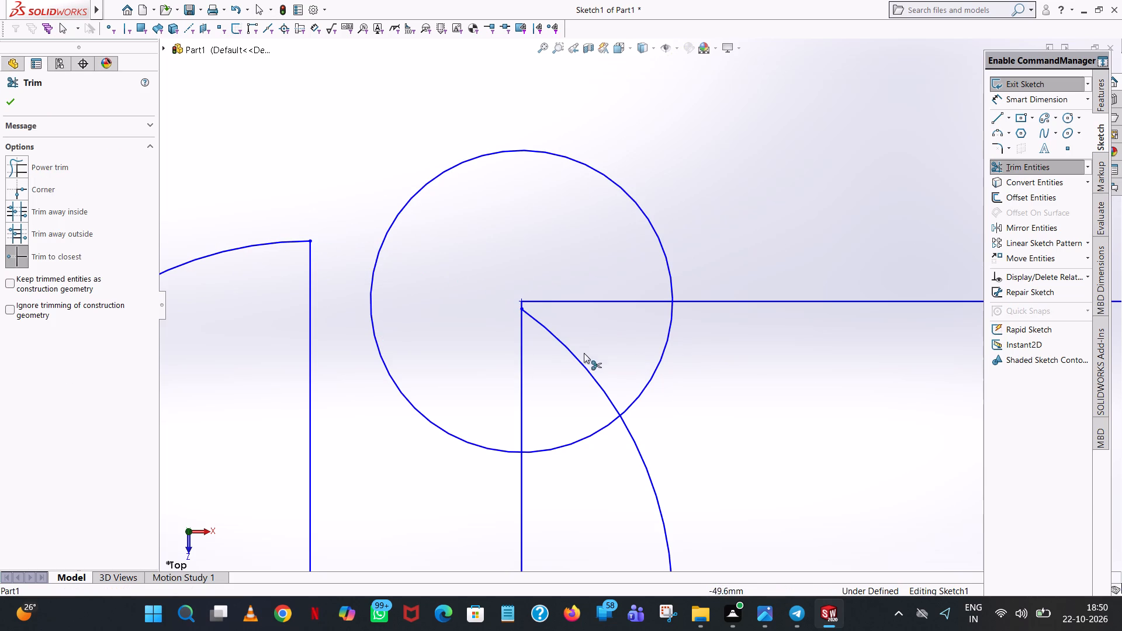
click(556, 335)
scroll(559, 337, up, 5)
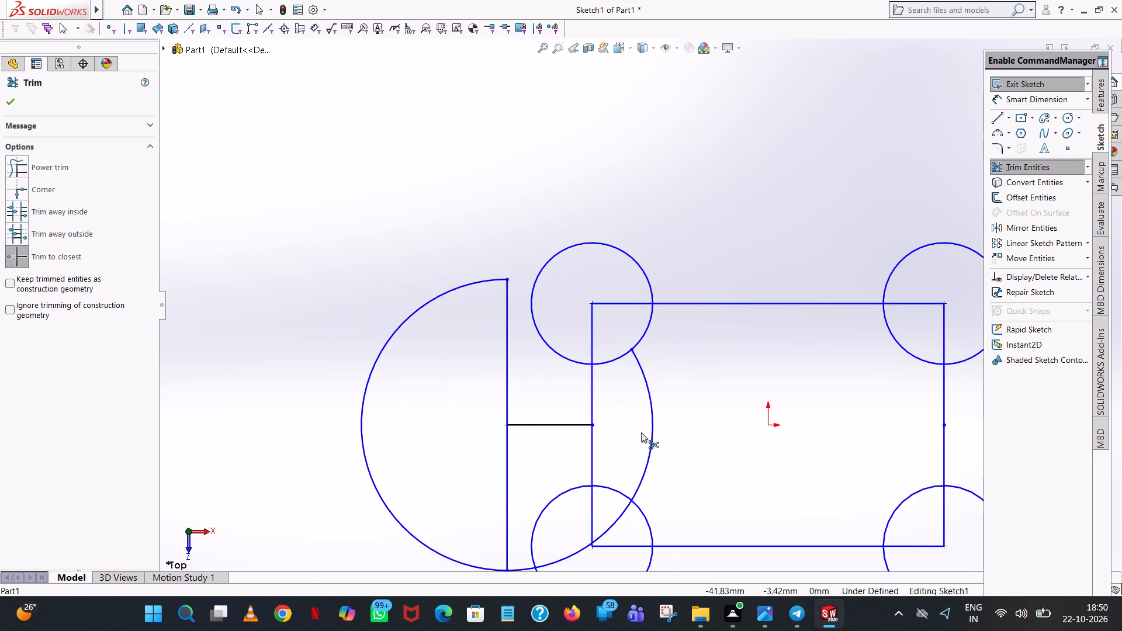
click(654, 418)
click(623, 512)
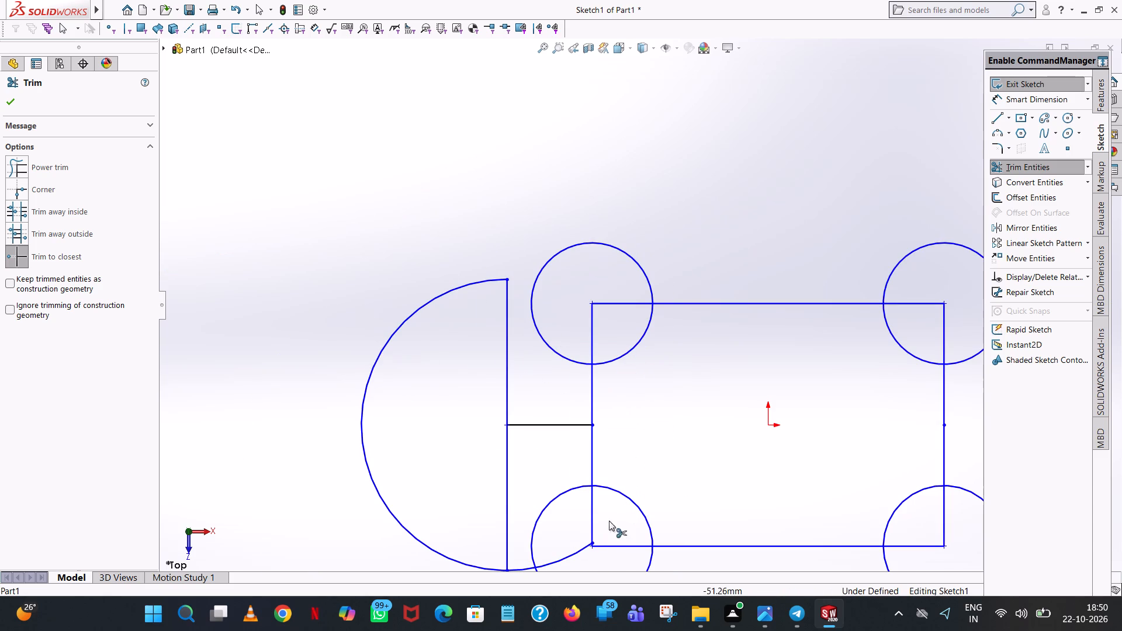
click(565, 557)
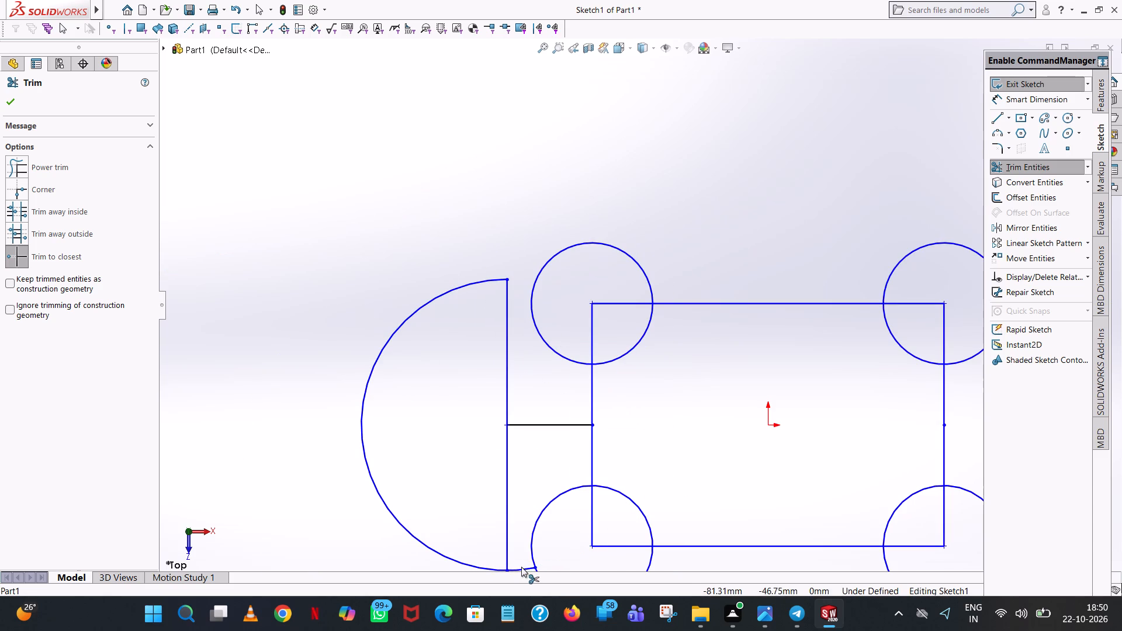
click(521, 567)
scroll(540, 412, up, 1)
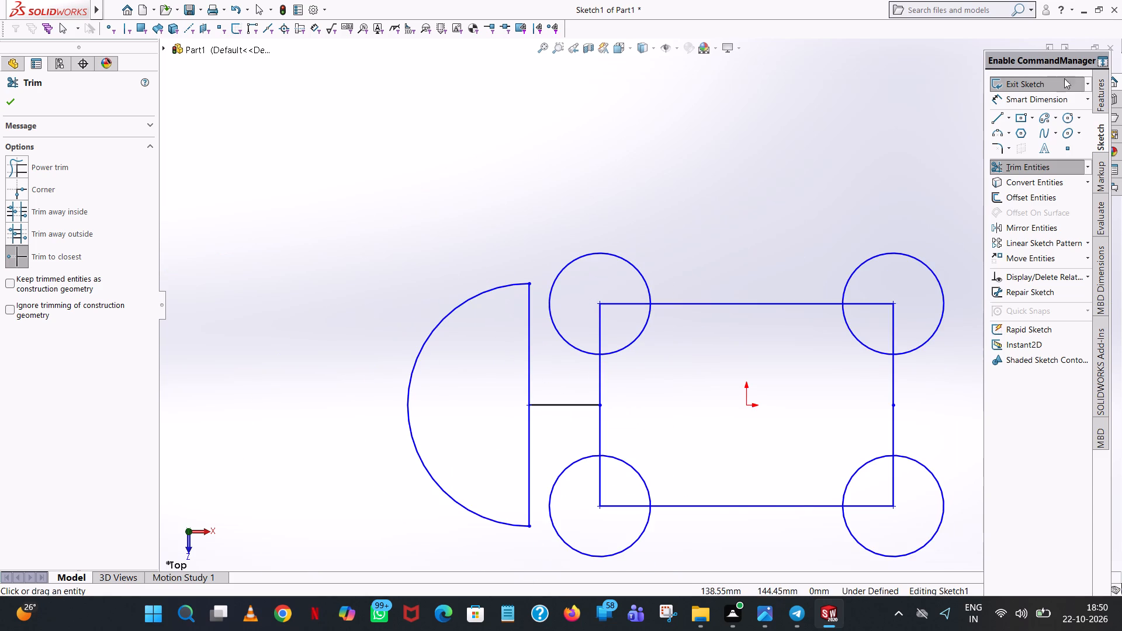
Draw a horizontal line about 17 mm long from the semicircle's upper end rightward into the upper-left corner circle.
click(993, 117)
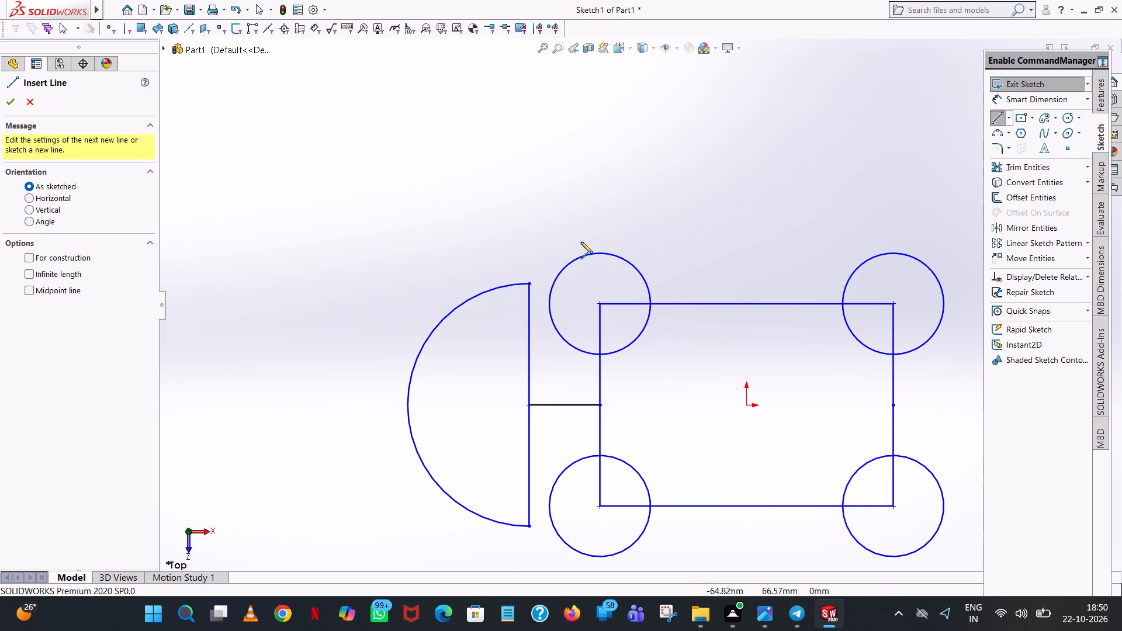
click(528, 282)
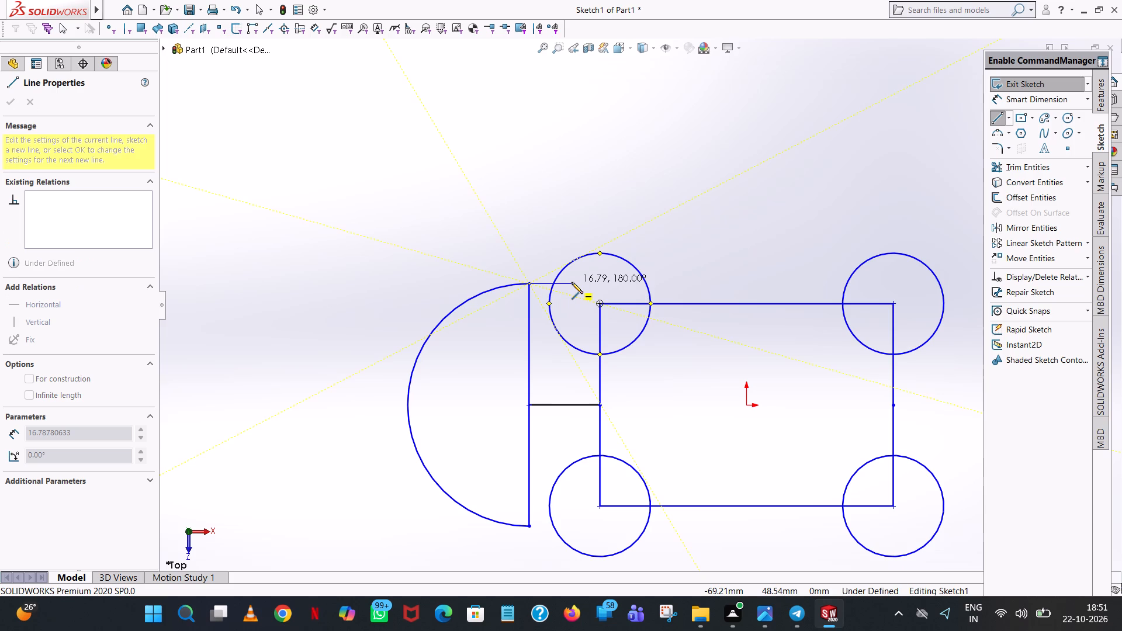
click(572, 282)
right_click(572, 282)
click(625, 296)
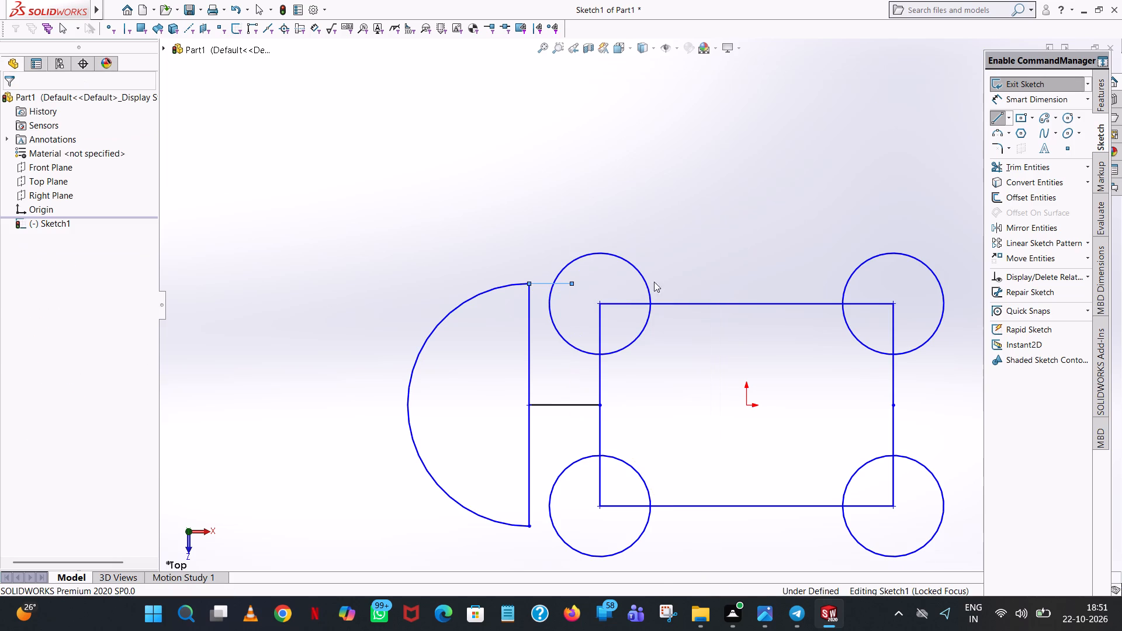
Start a line at the semicircle's lower end.
click(992, 117)
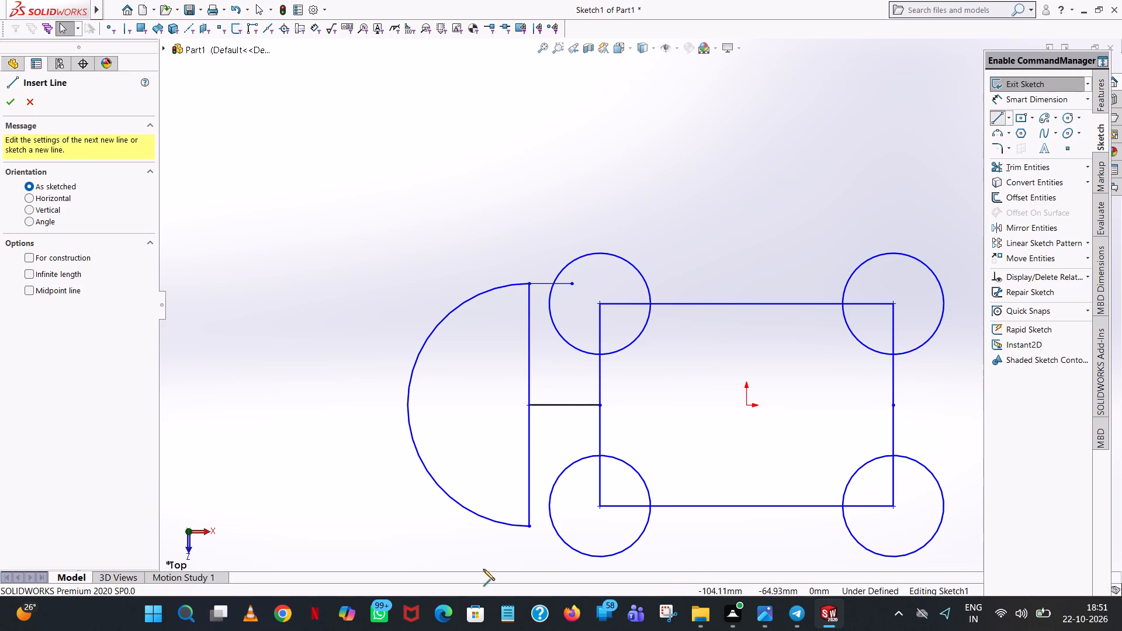
click(532, 525)
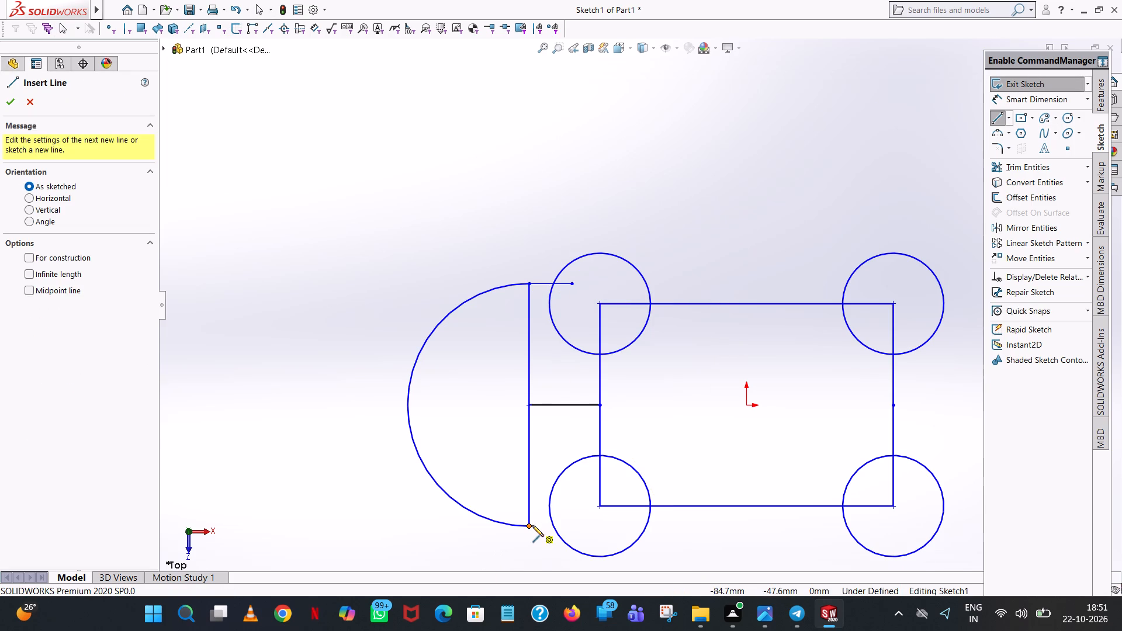
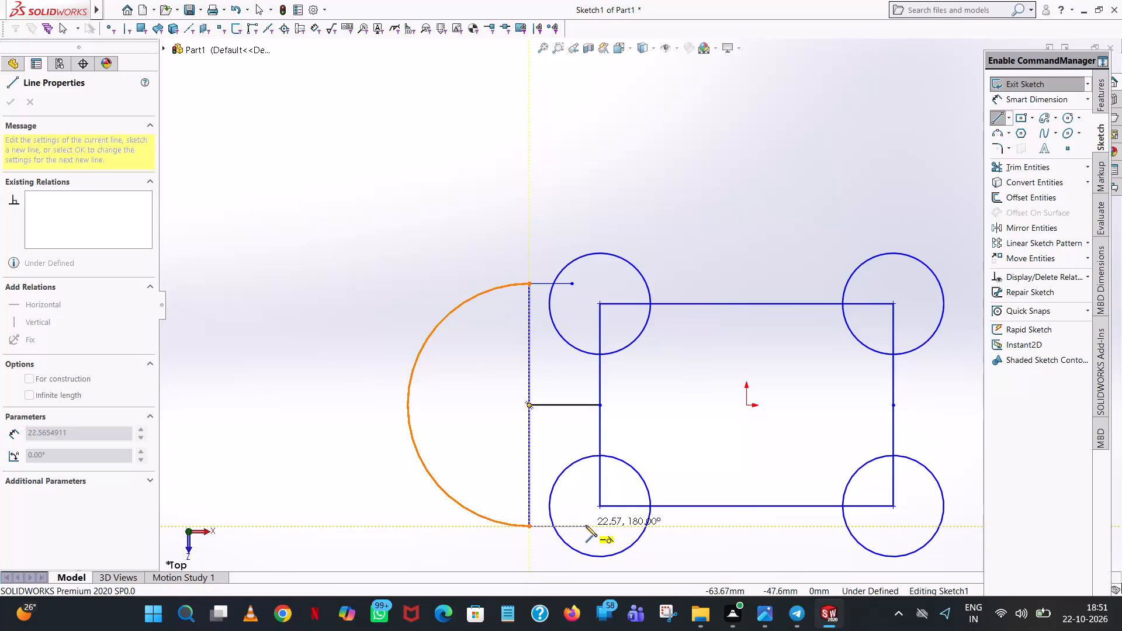
Finish the horizontal line from the semicircle's lower end, about 10 mm long, on the lower-left corner circle and end the chain.
click(553, 525)
right_click(553, 525)
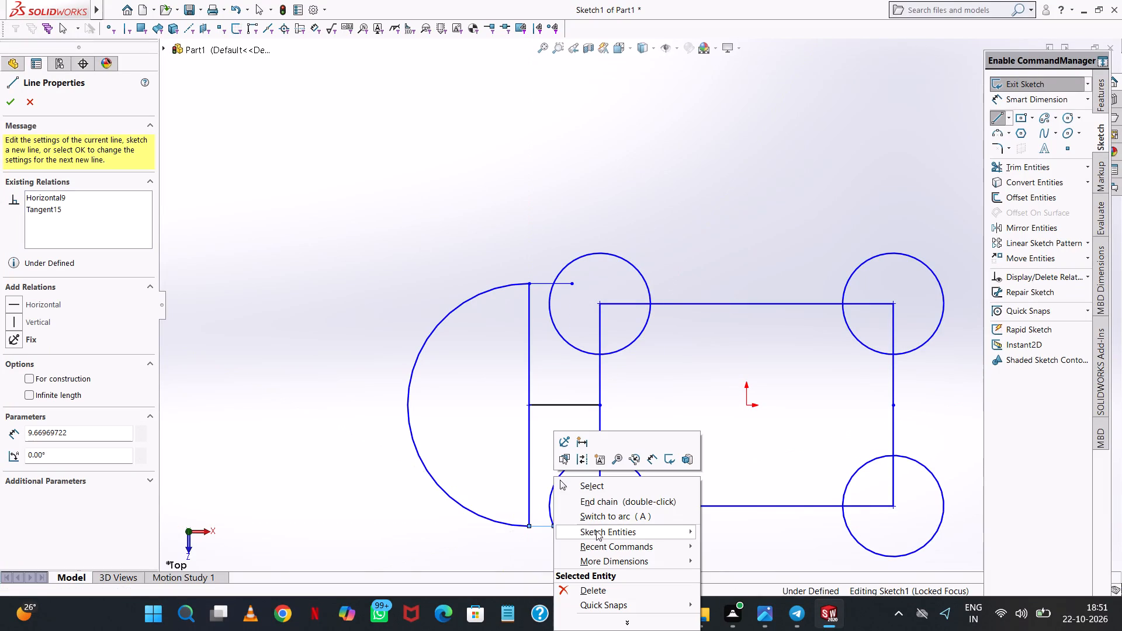
click(597, 487)
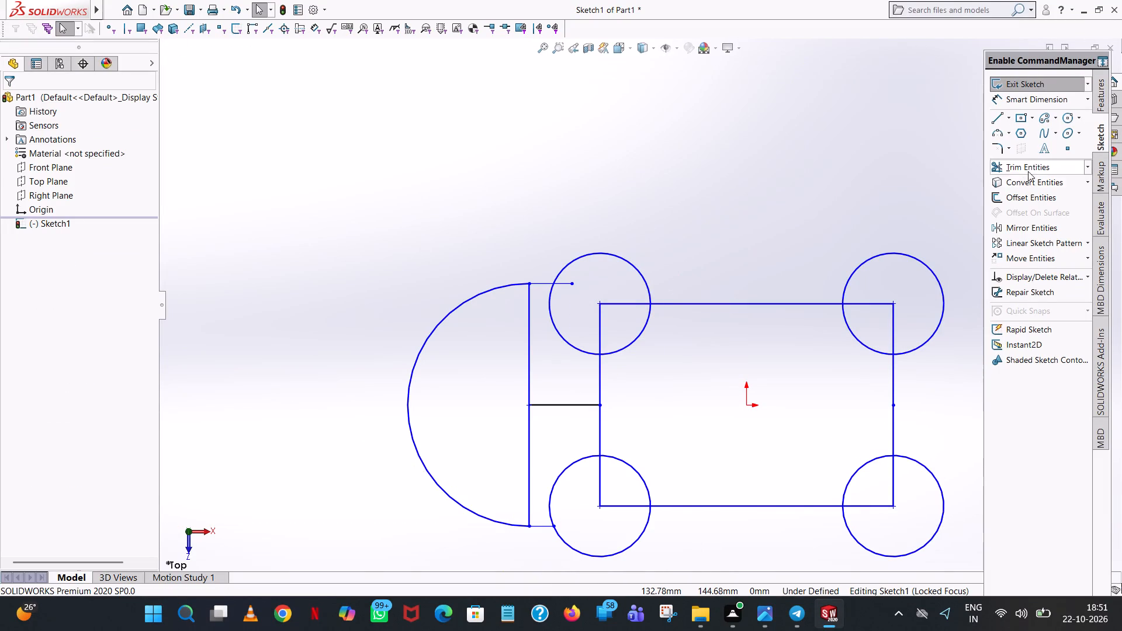
Trim the upper short line's overhang and the inward-facing arcs of all four corner circles, keeping only their outer portions.
click(1021, 165)
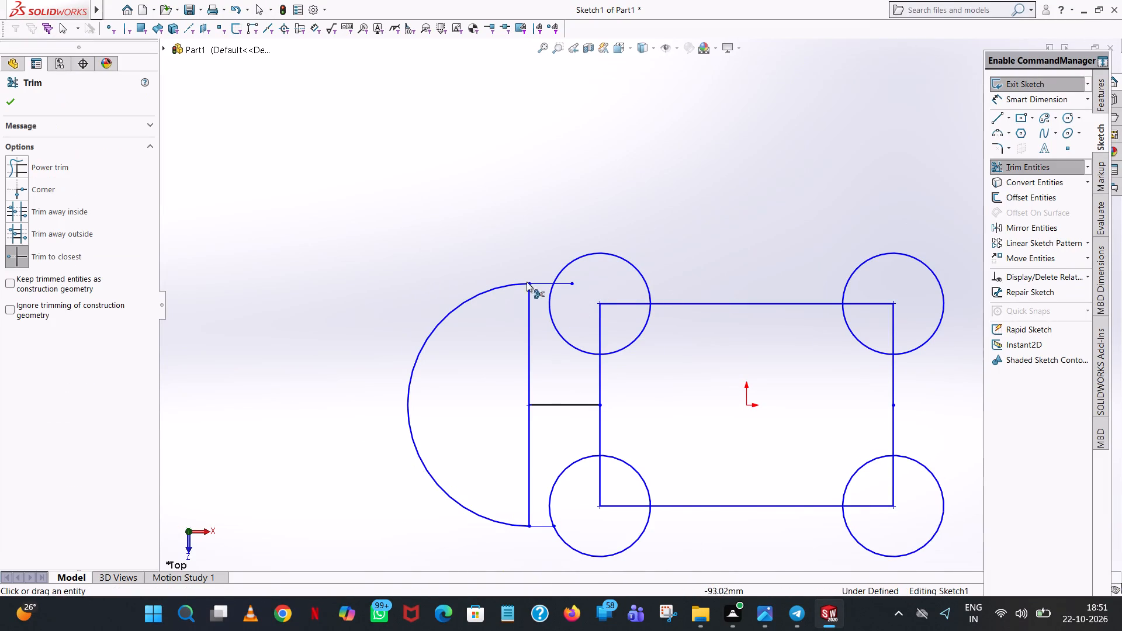
click(572, 282)
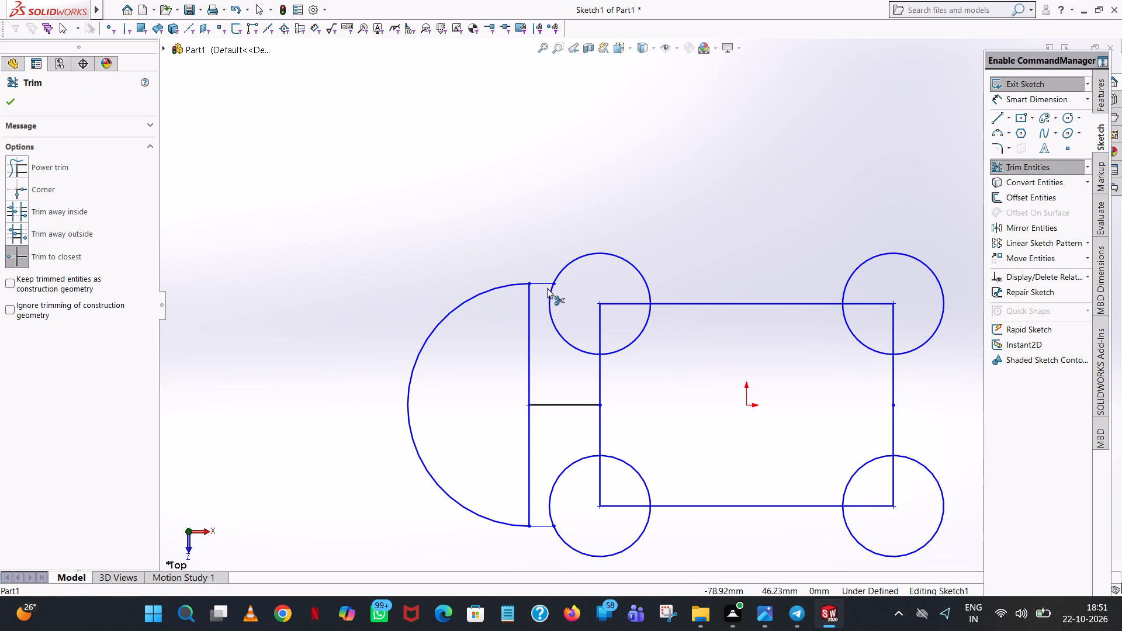
click(559, 331)
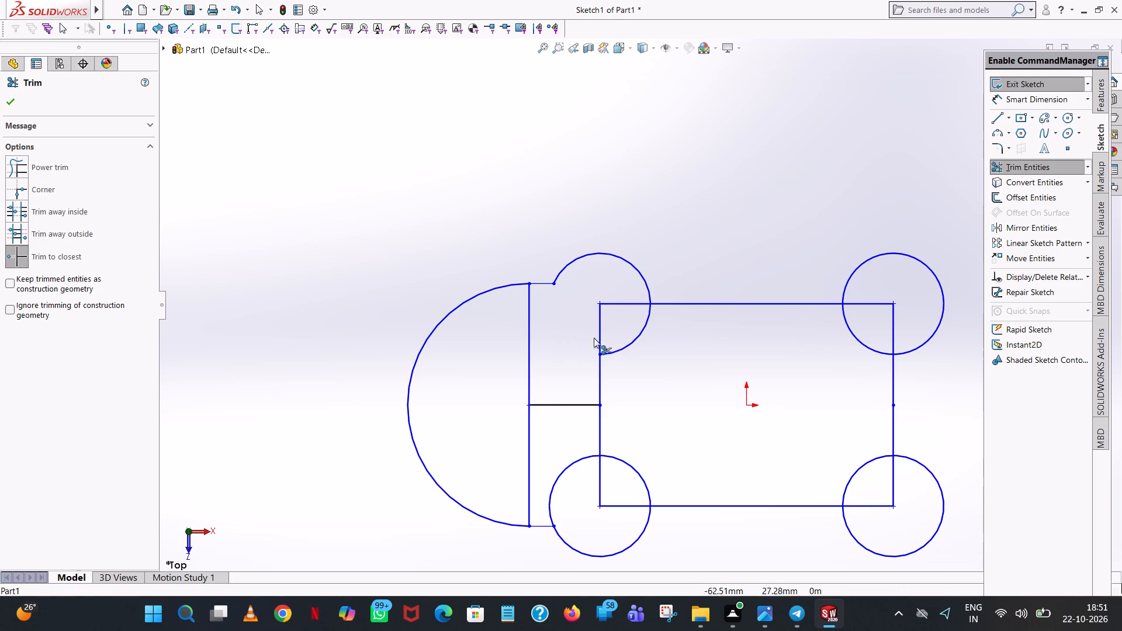
click(632, 341)
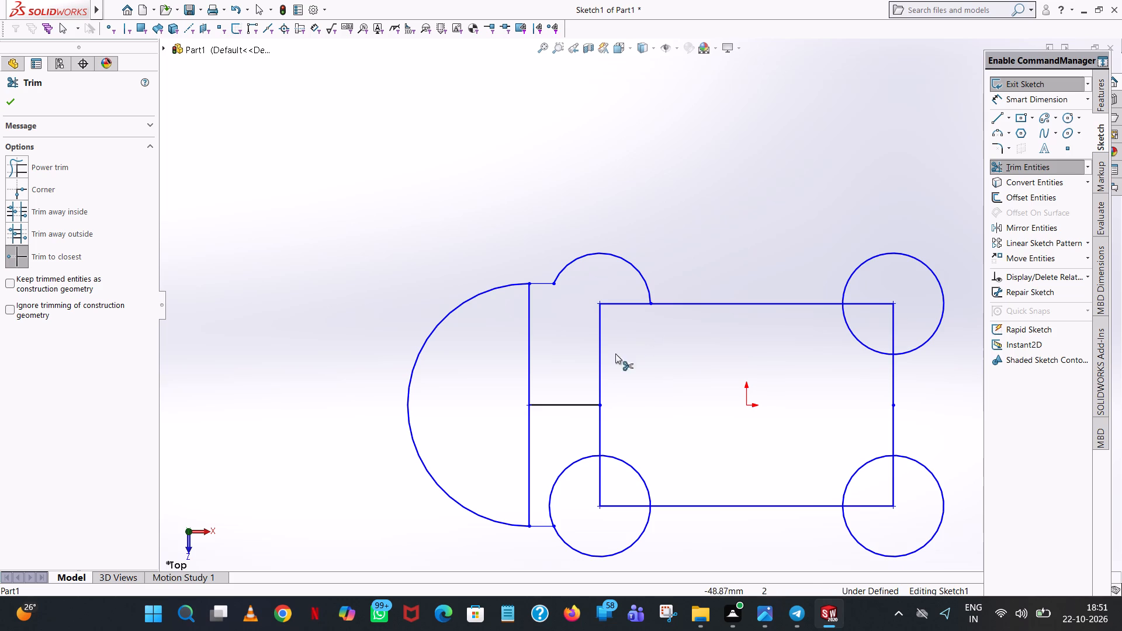
click(574, 463)
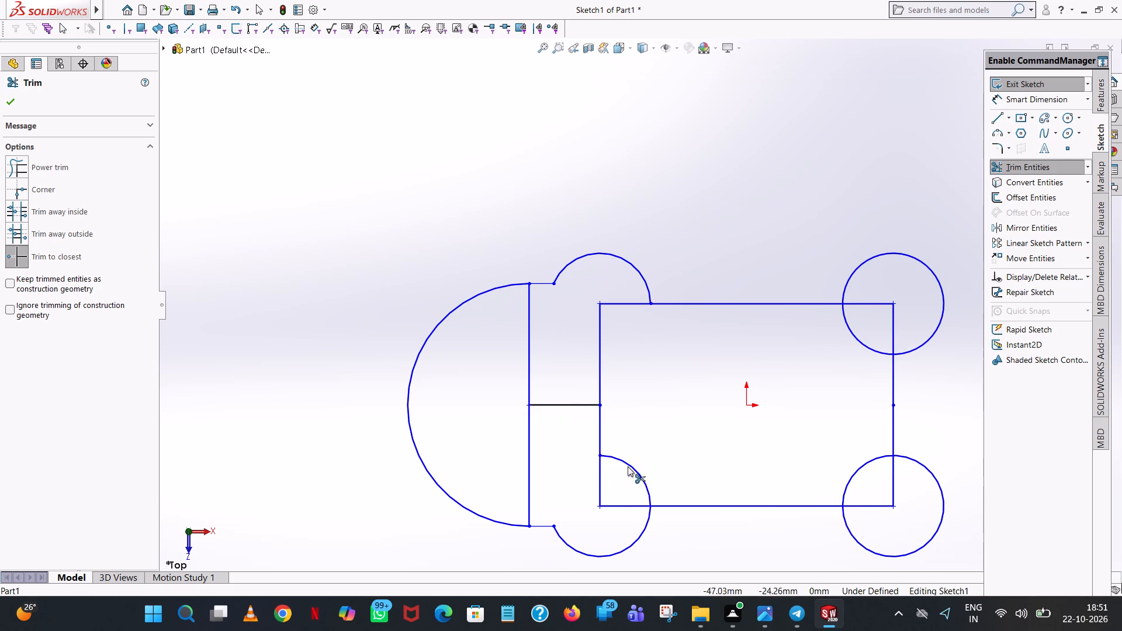
click(628, 466)
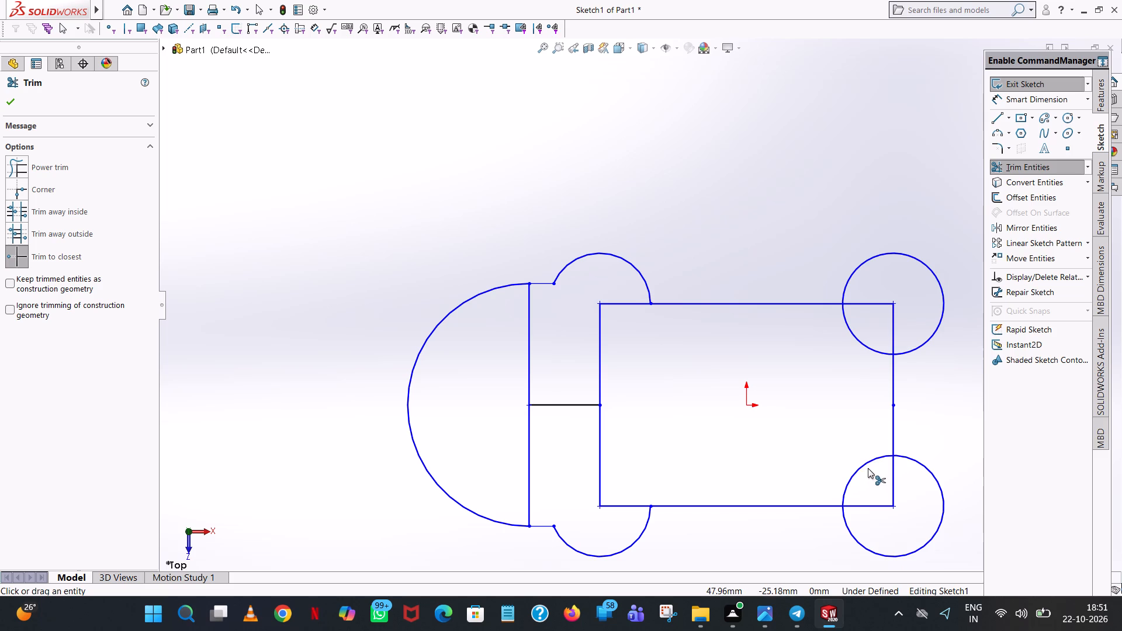
click(866, 464)
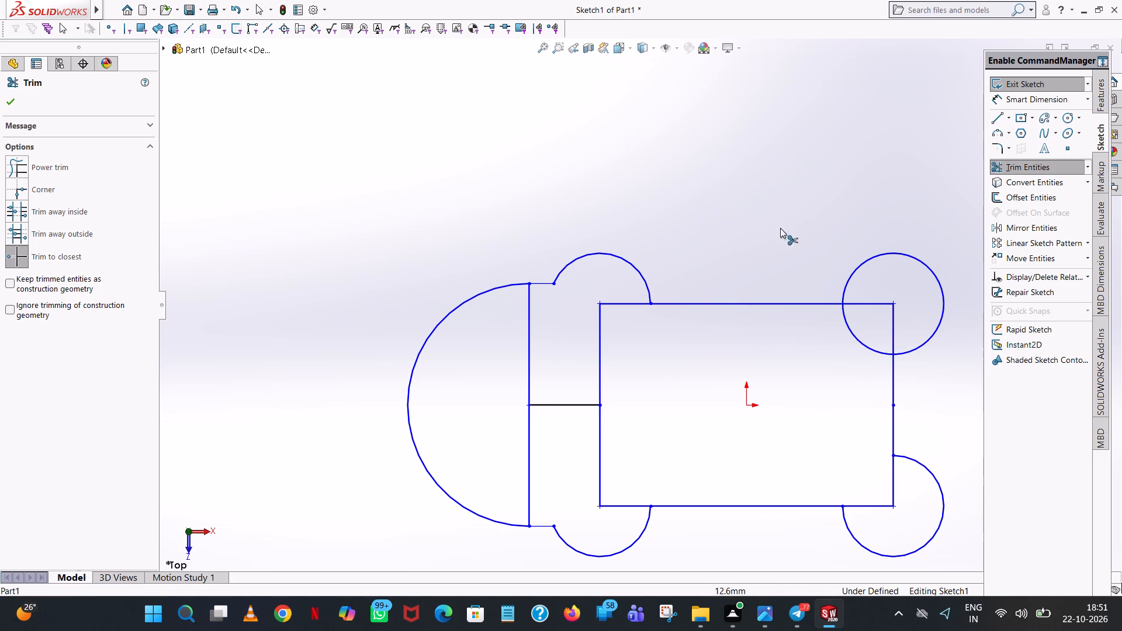
click(864, 343)
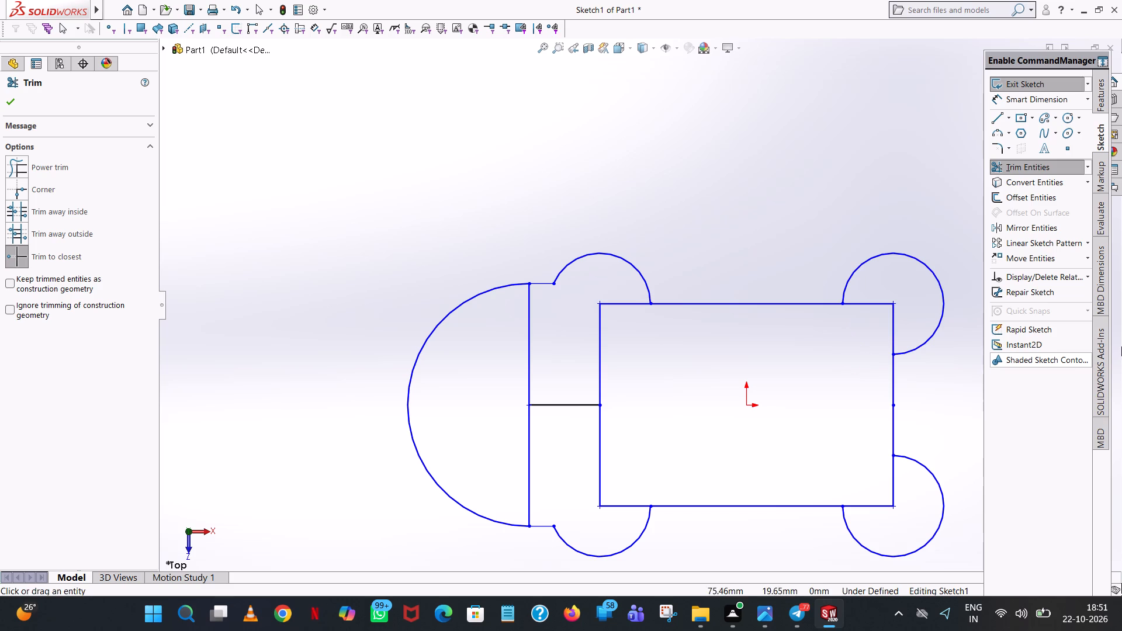
Draw a vertical line joining the rightmost points of the upper-right and lower-right corner arcs.
click(993, 120)
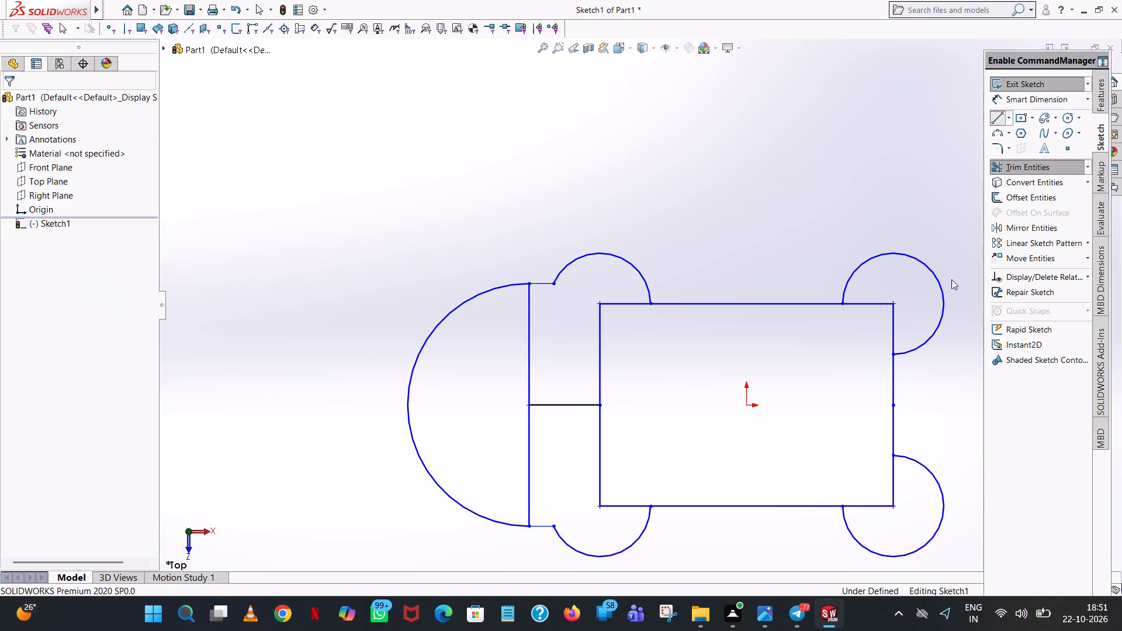
click(945, 302)
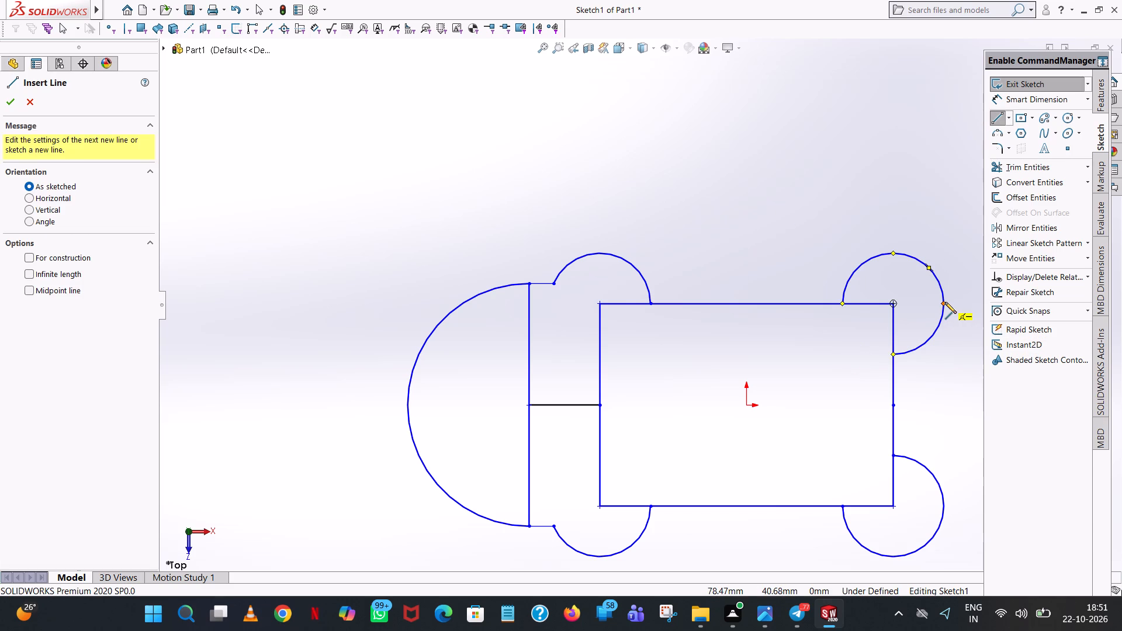
click(944, 509)
right_click(944, 509)
click(979, 487)
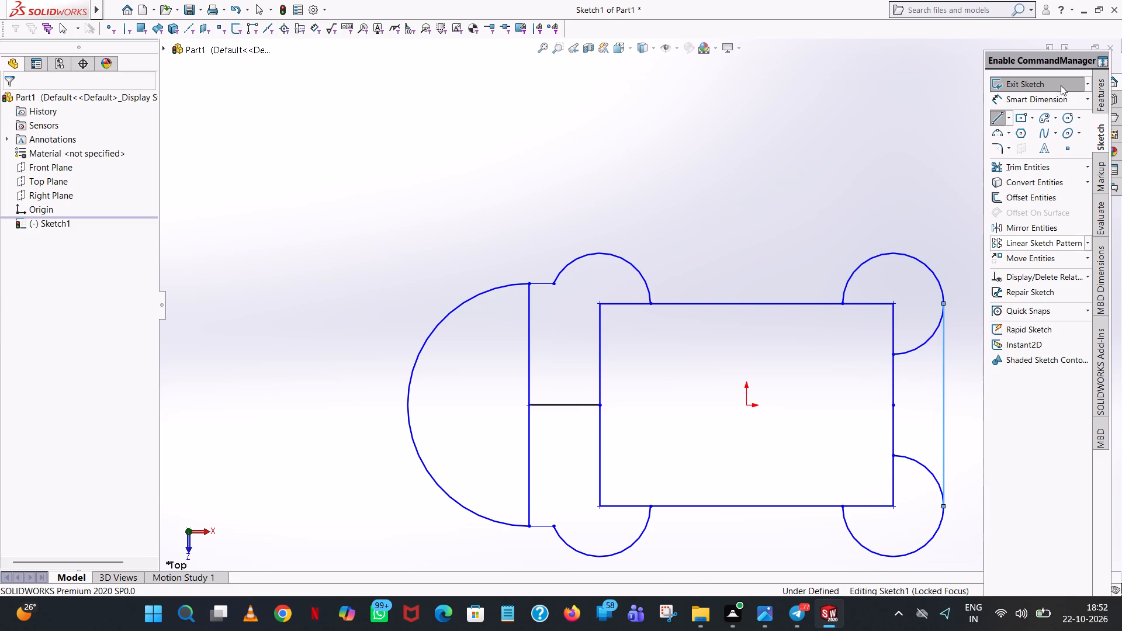
Trim the right corner arcs inside the new vertical line, the rectangle's right side, and its edge stubs within those arcs.
click(1040, 172)
click(930, 339)
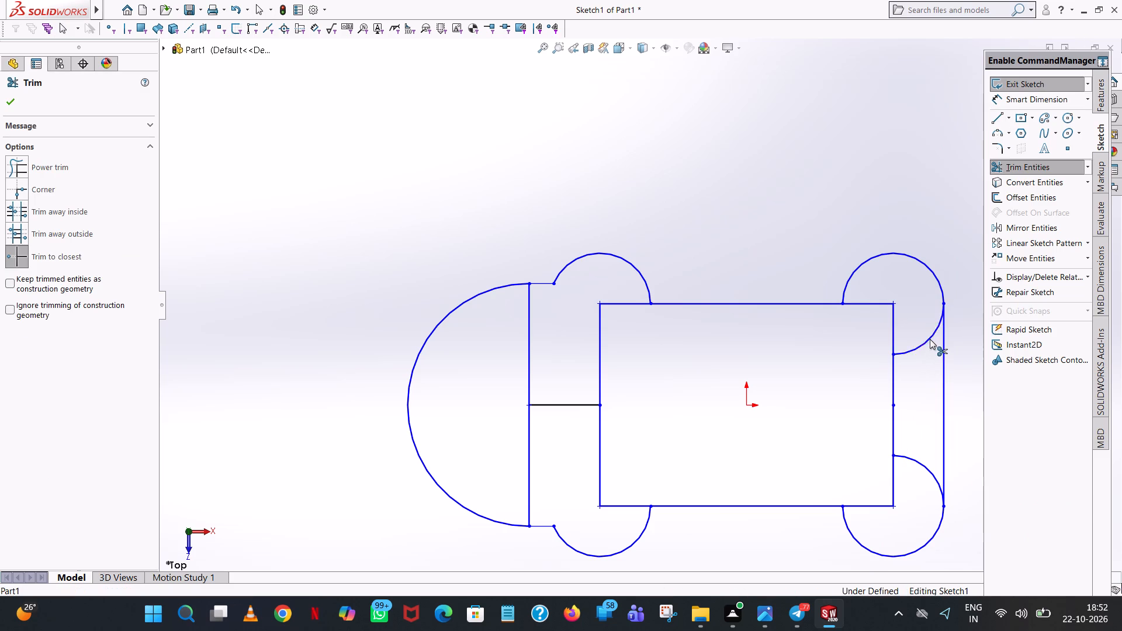
click(913, 462)
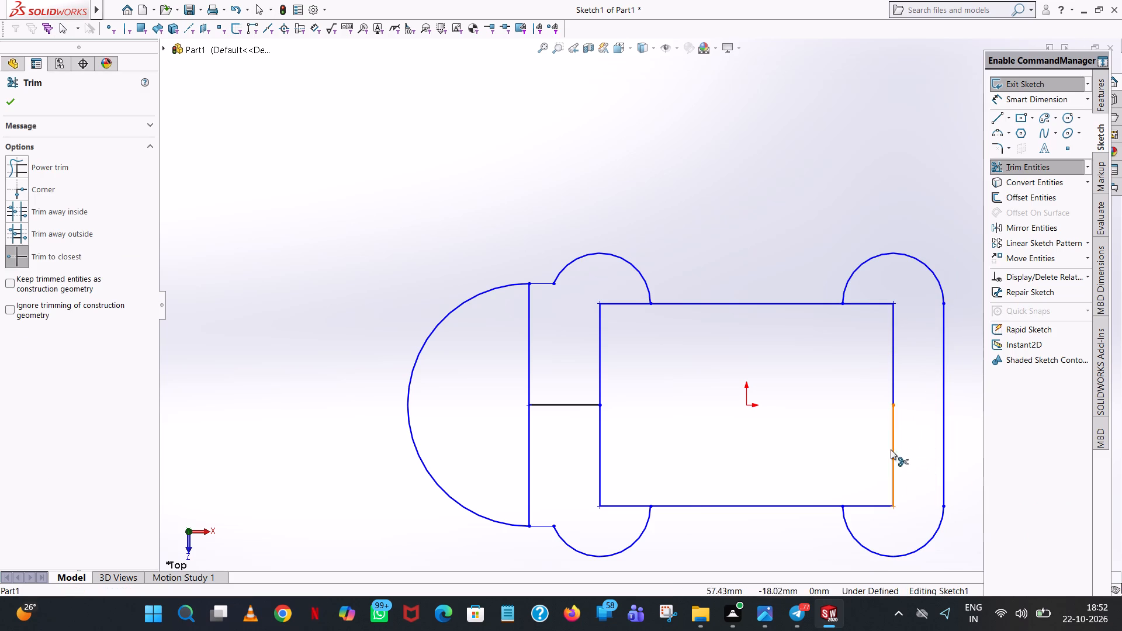
click(875, 301)
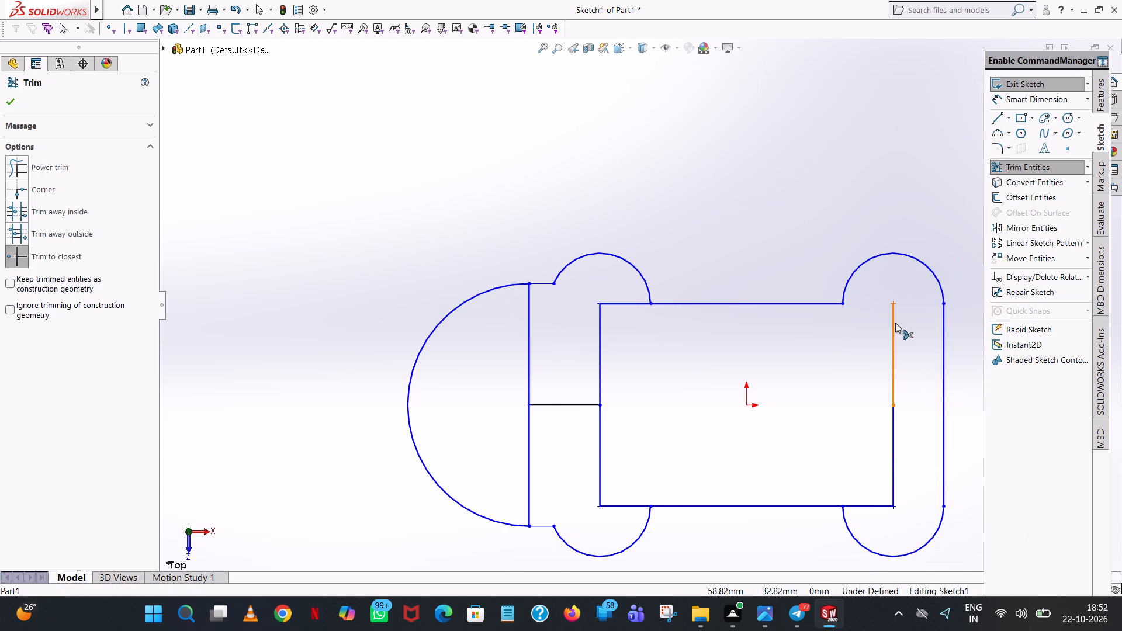
click(896, 323)
click(894, 455)
click(890, 507)
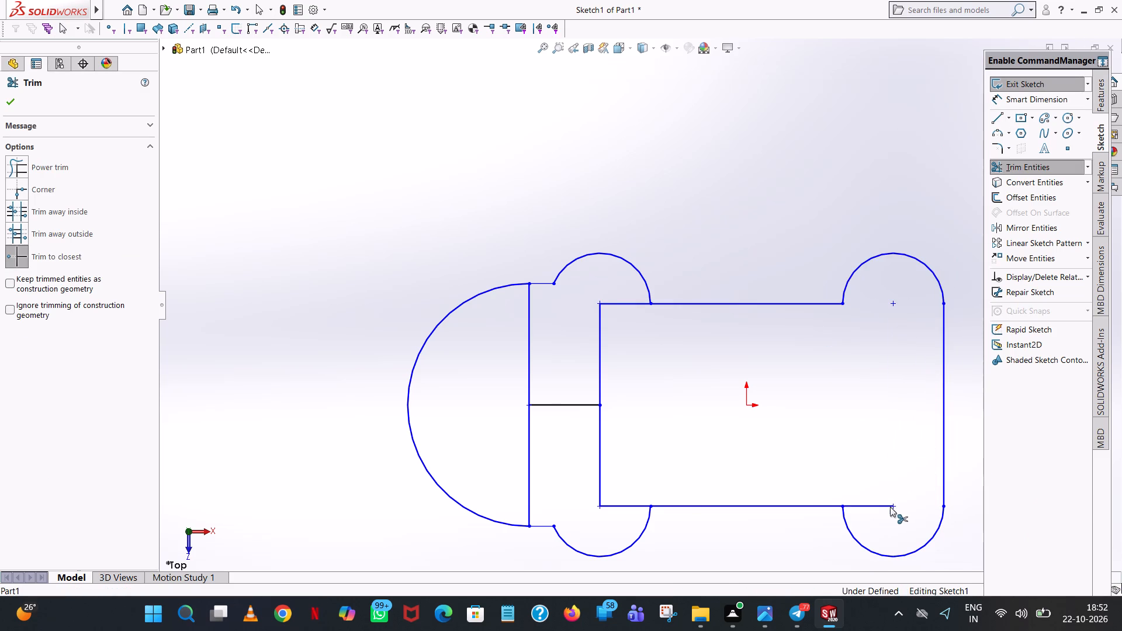
Trim the horizontal connector, the semicircle's diameter line, the rectangle's left side and its edge stubs within the left corner arcs.
scroll(908, 471, up, 4)
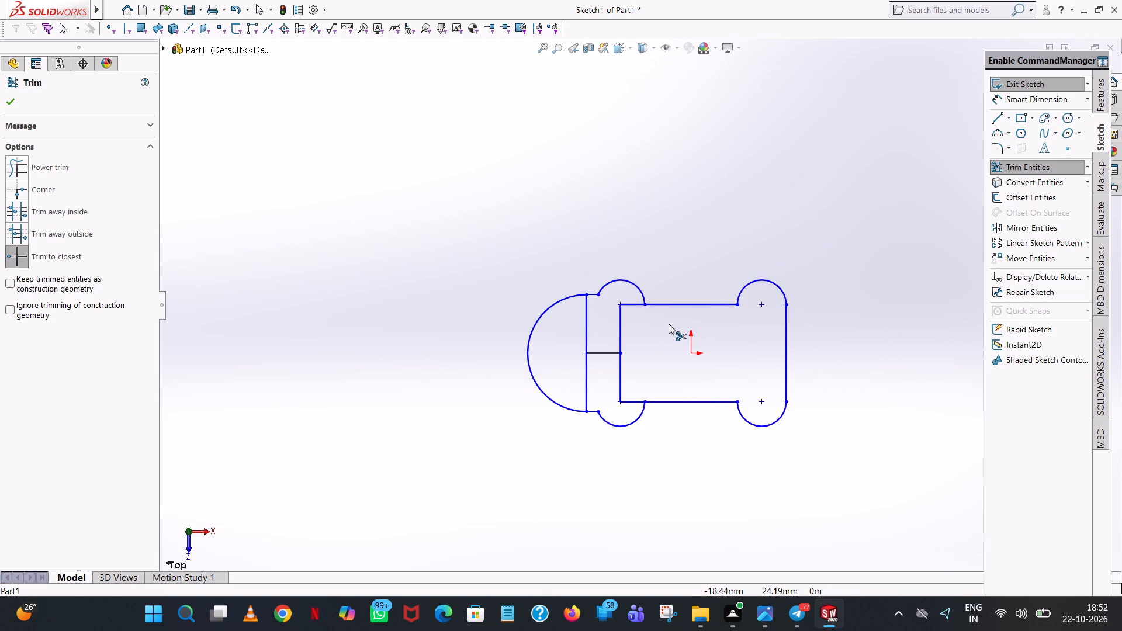
click(607, 354)
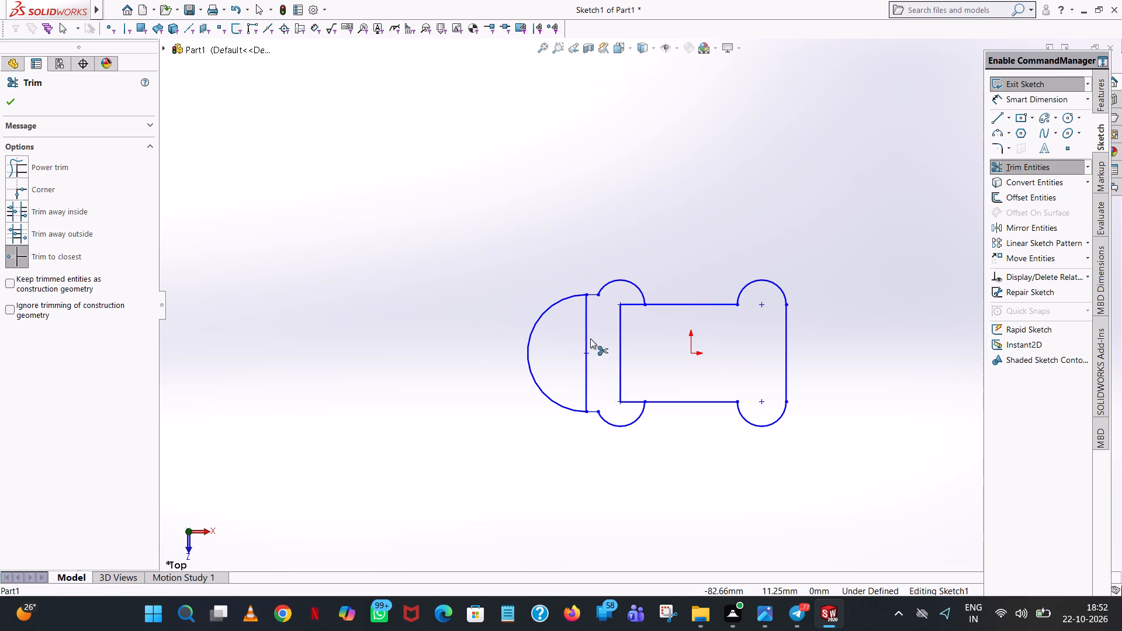
click(587, 324)
click(622, 331)
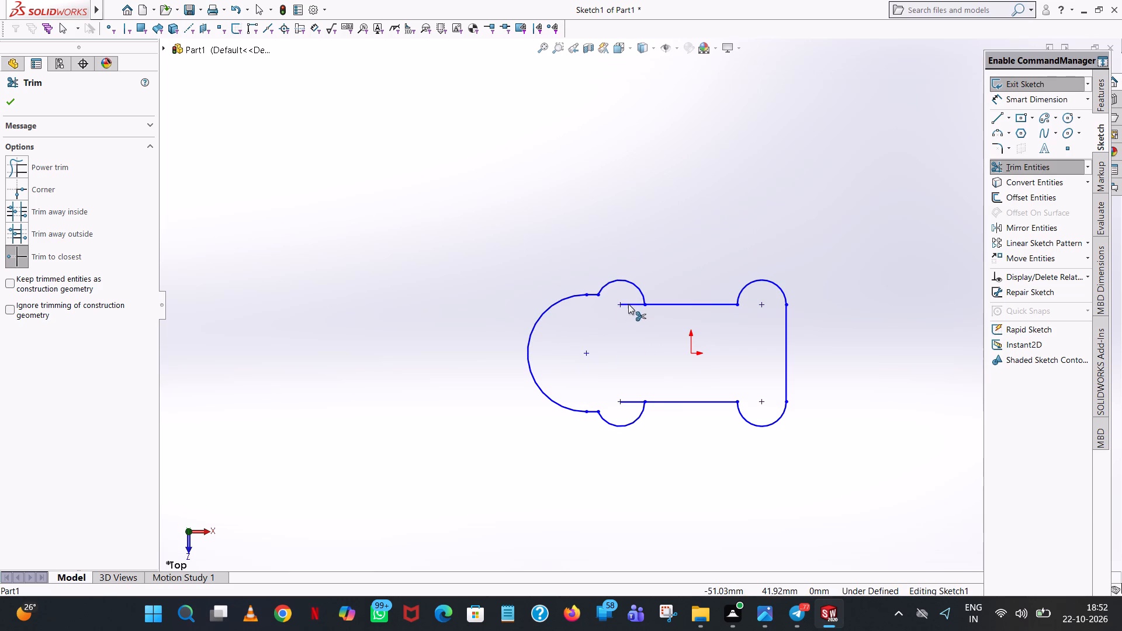
click(628, 304)
click(633, 399)
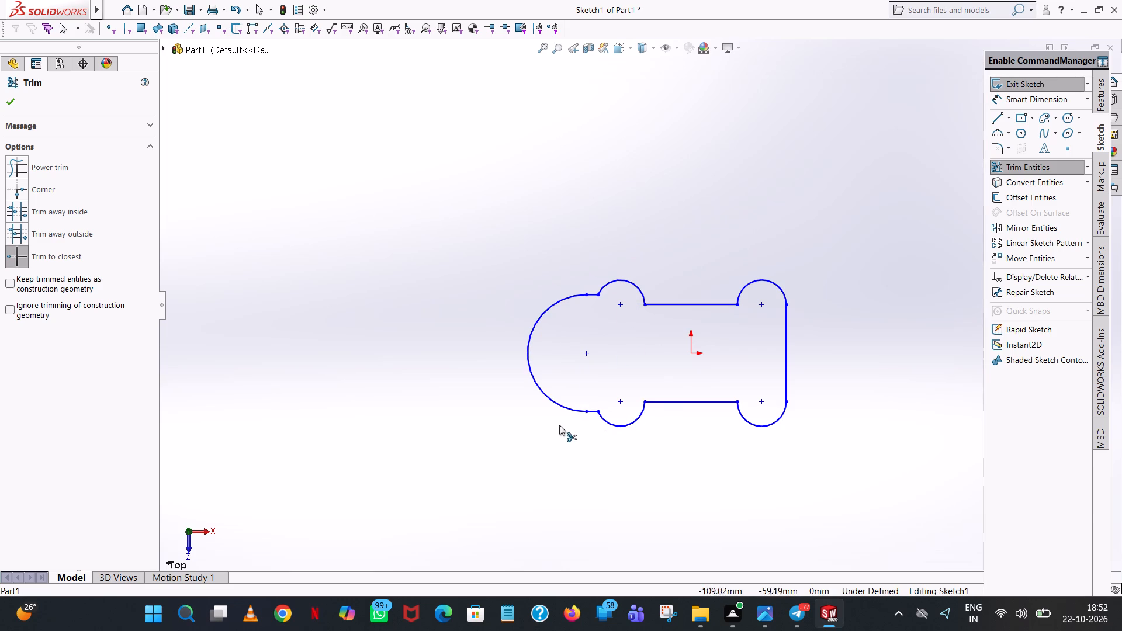
Dimension the radius of the left semicircle, placing the dimension above and to the left of the profile.
scroll(591, 405, down, 7)
scroll(626, 317, down, 9)
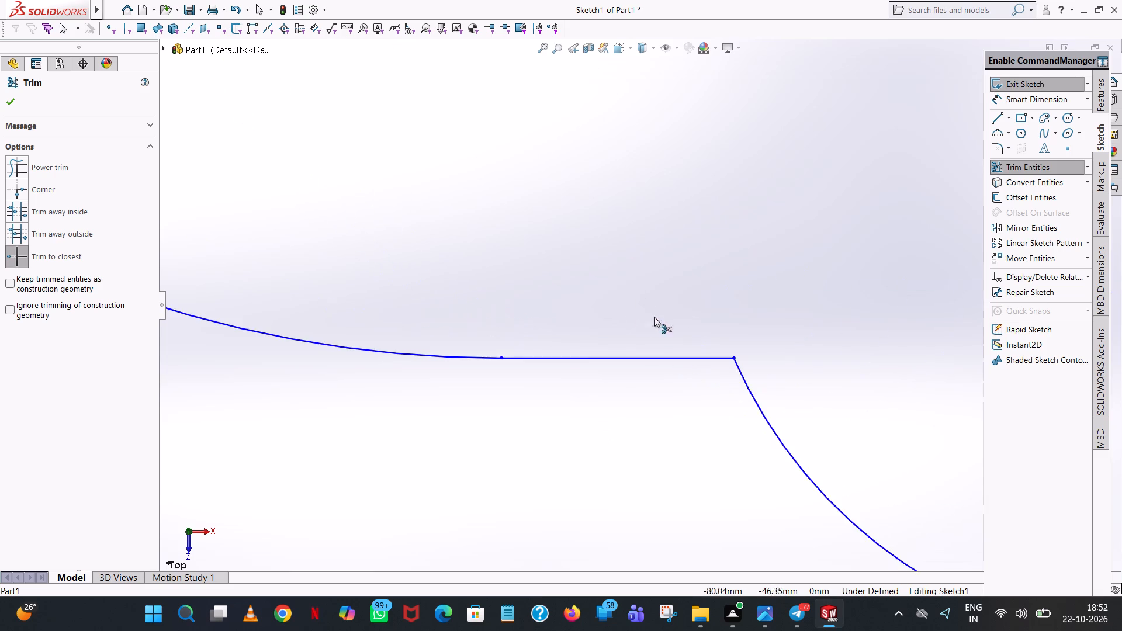
scroll(755, 324, up, 20)
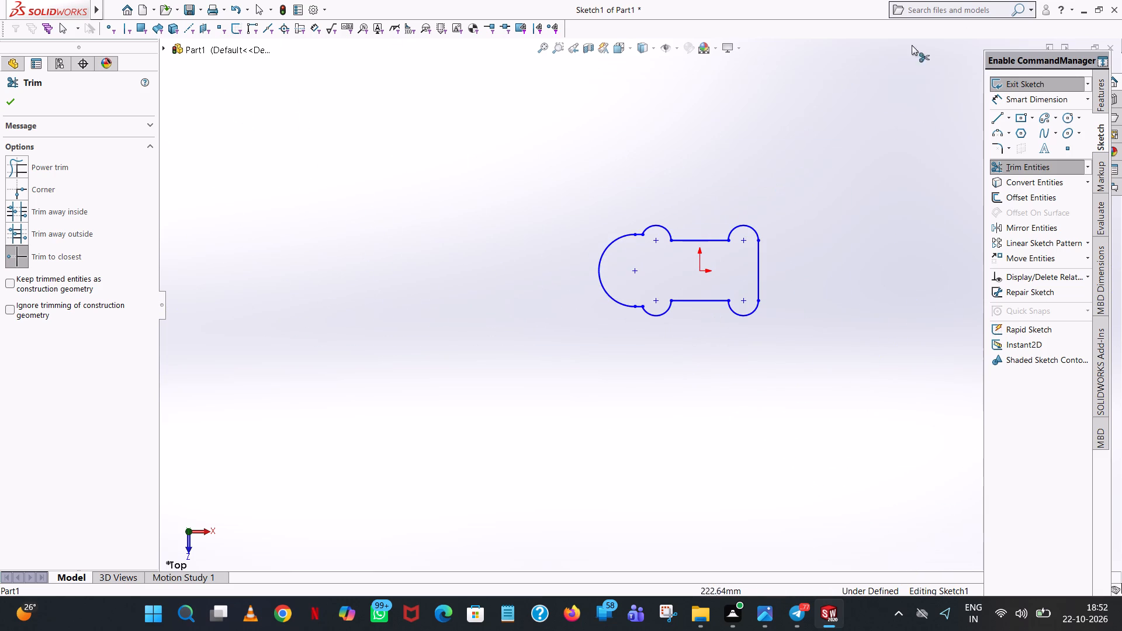
click(1028, 99)
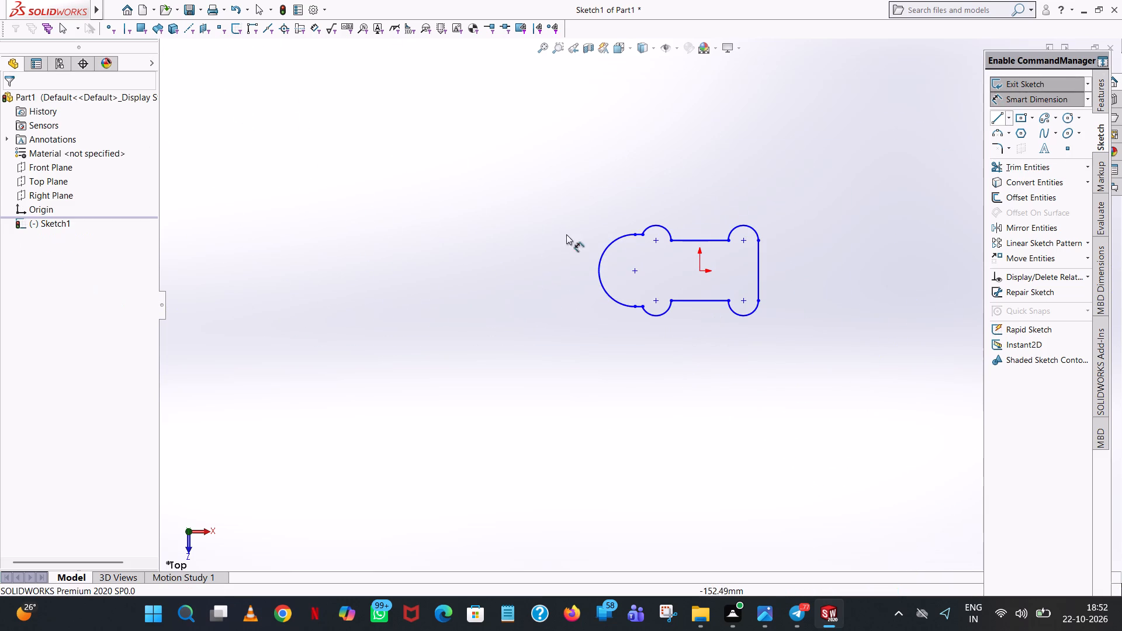
click(602, 264)
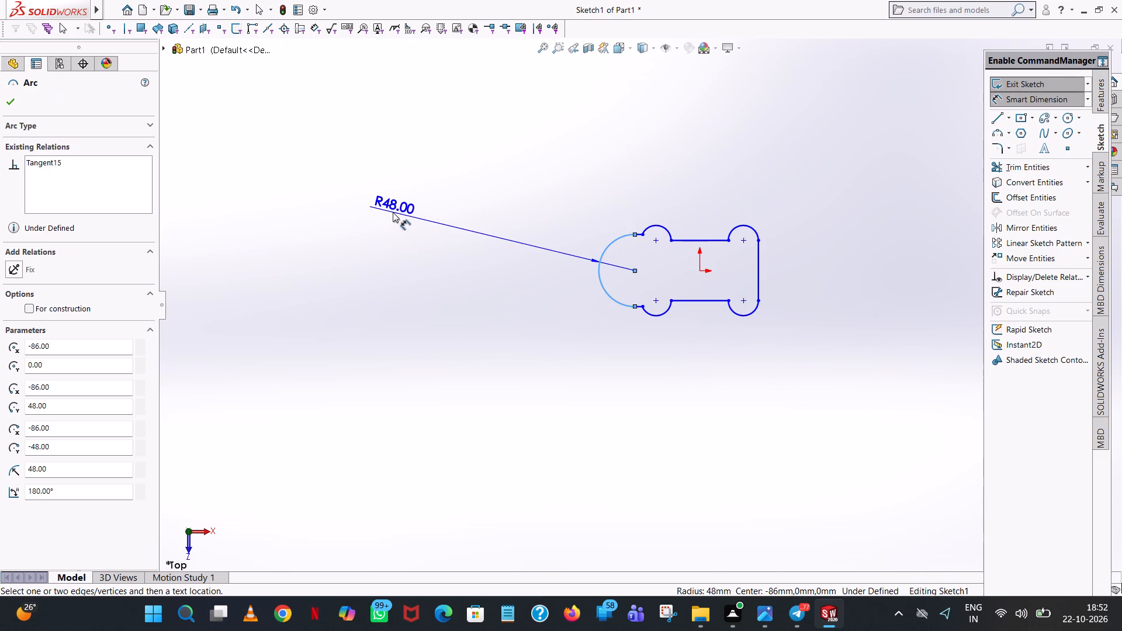
click(393, 210)
click(342, 189)
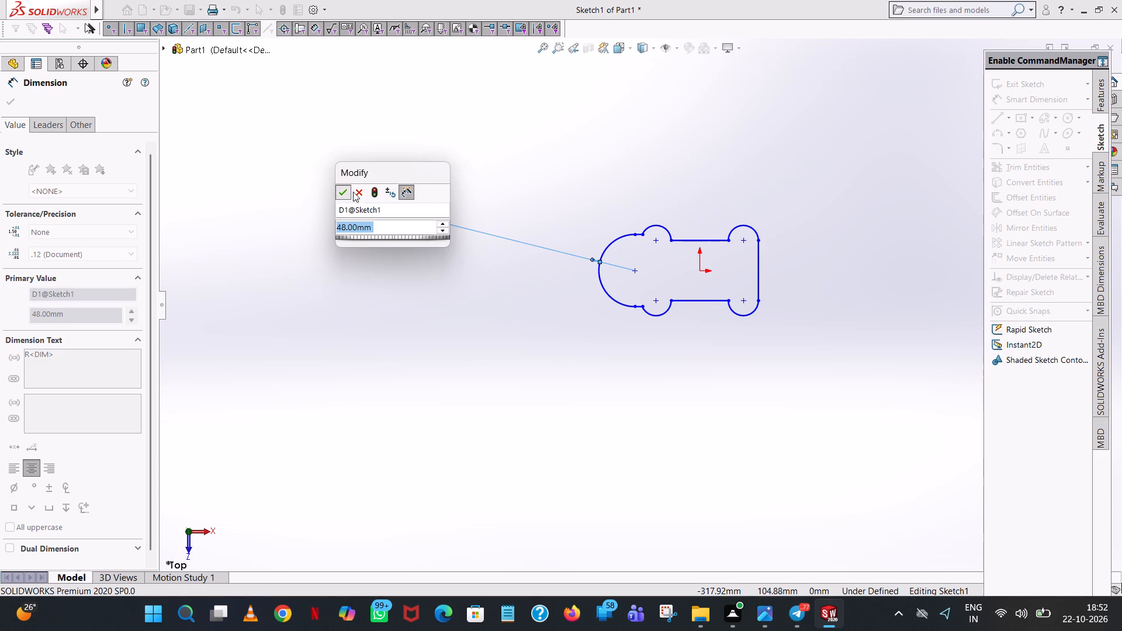
click(826, 108)
Dimension the horizontal distance from the left semicircle's centre to the origin, placing it below the profile.
click(633, 272)
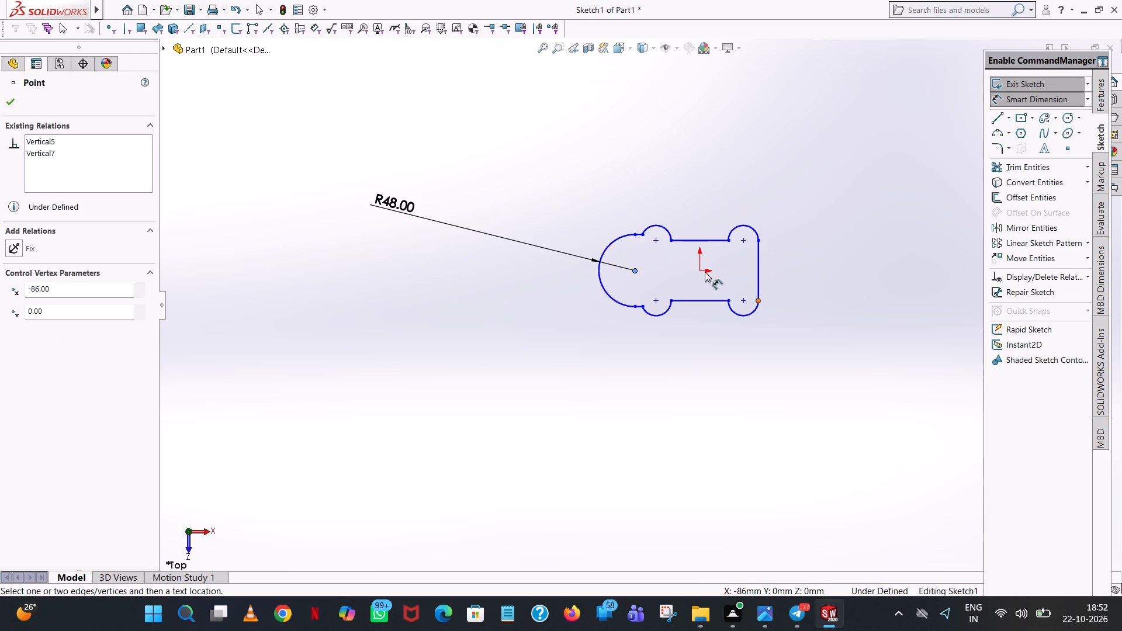
click(699, 271)
click(652, 428)
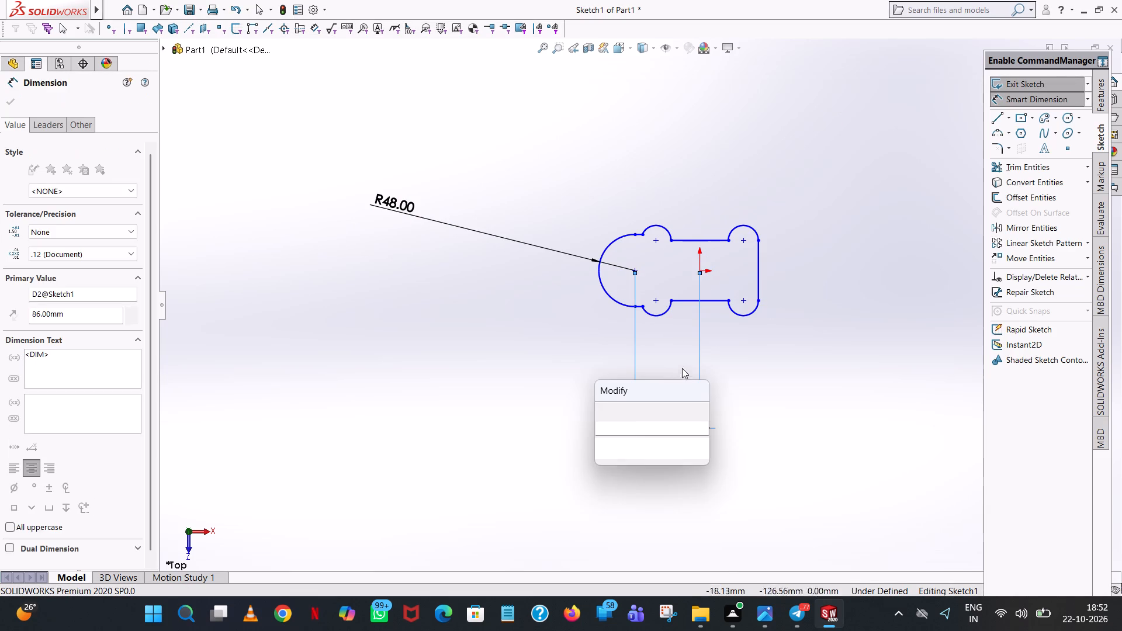
click(602, 408)
click(456, 313)
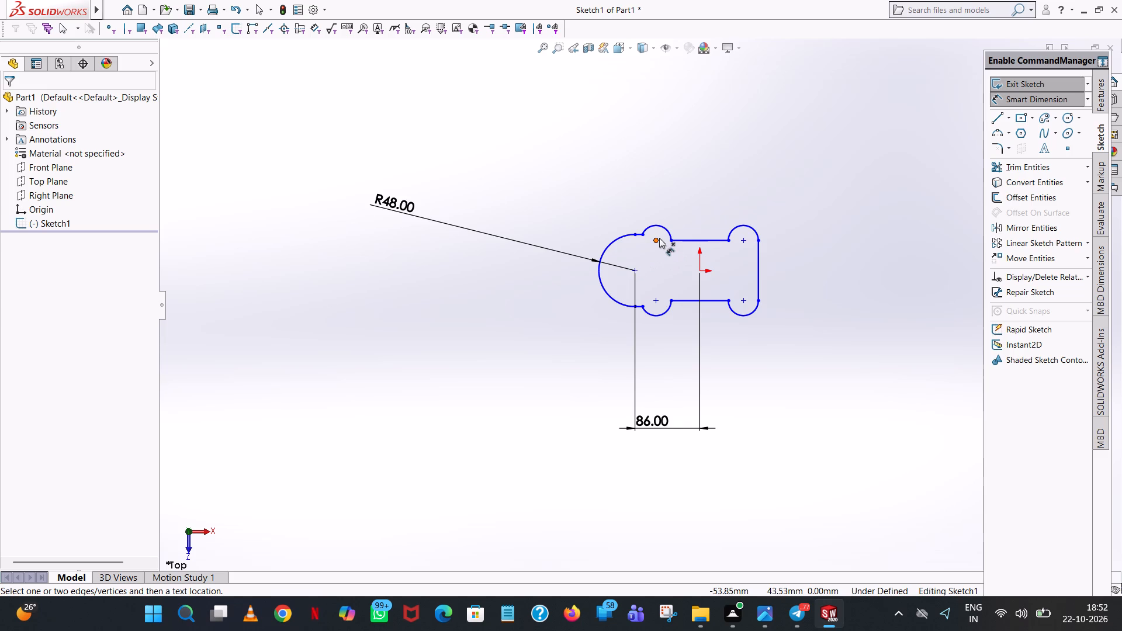
Dimension the horizontal distance from the upper-left corner arc's centre to the origin, placing it below the profile.
click(655, 239)
click(699, 272)
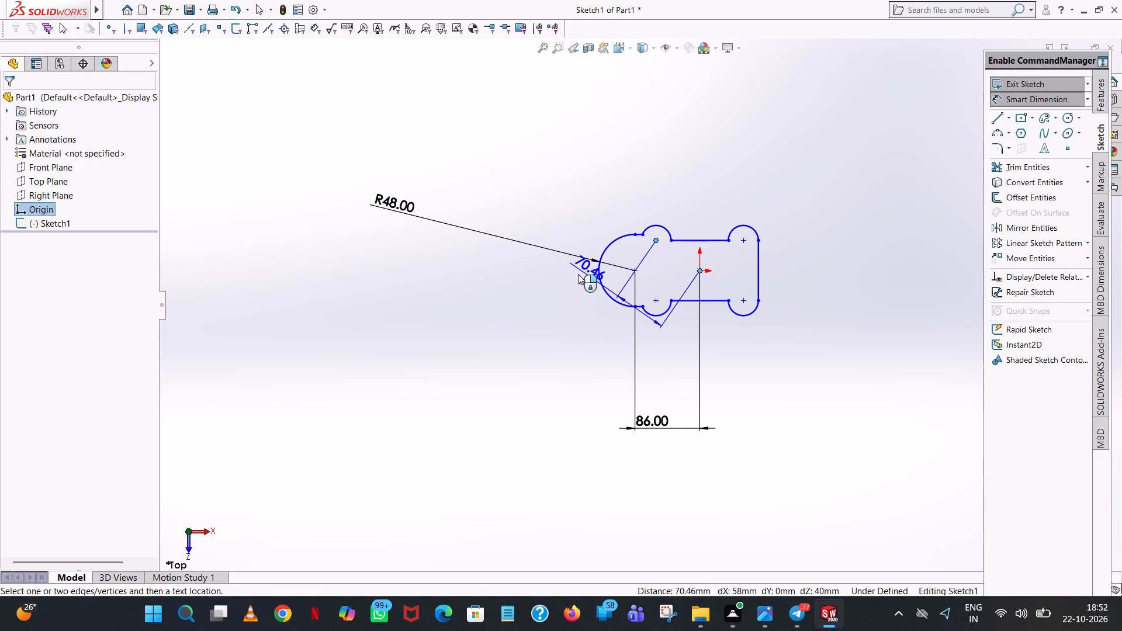
click(660, 382)
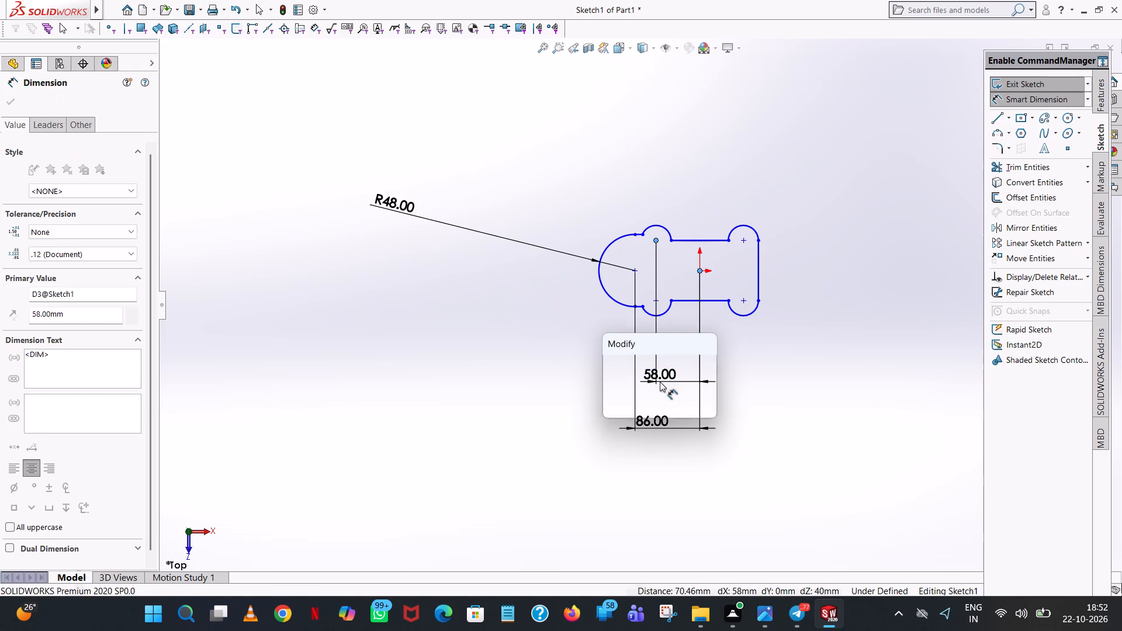
click(609, 365)
click(425, 278)
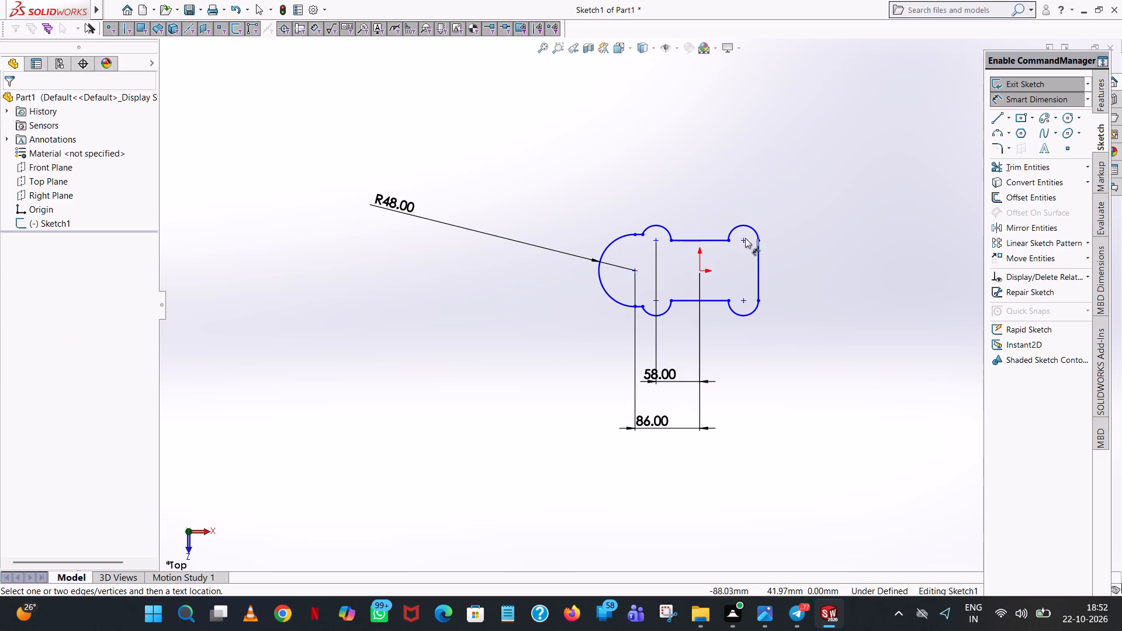
Dimension the horizontal distance from the lower-left corner arc's centre to the origin, placing it below the profile.
click(653, 299)
click(701, 268)
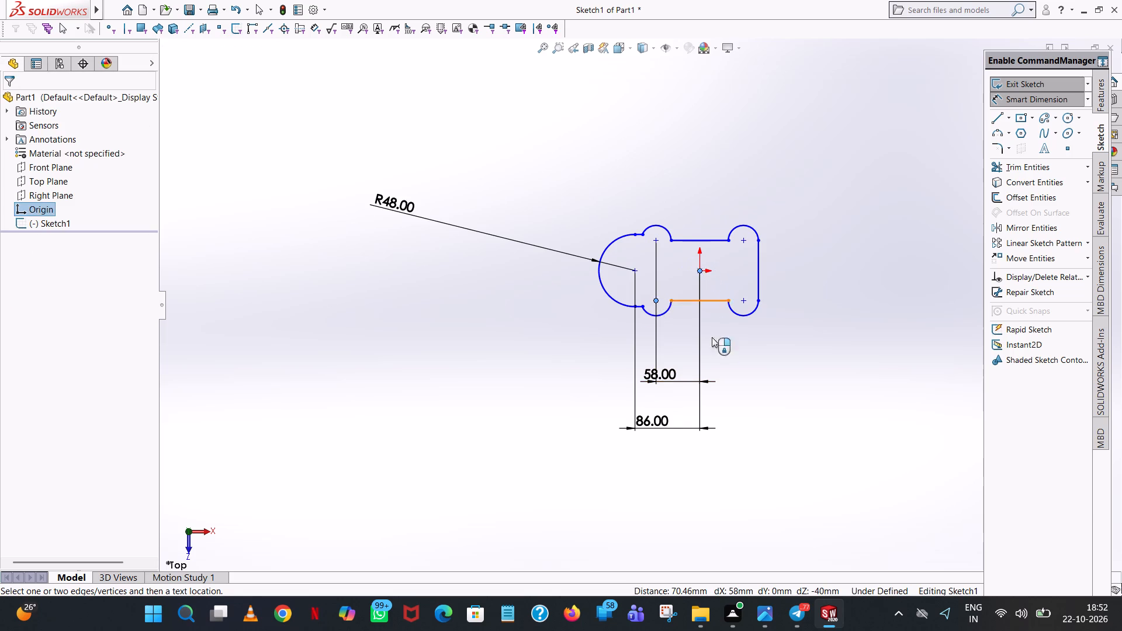
click(686, 365)
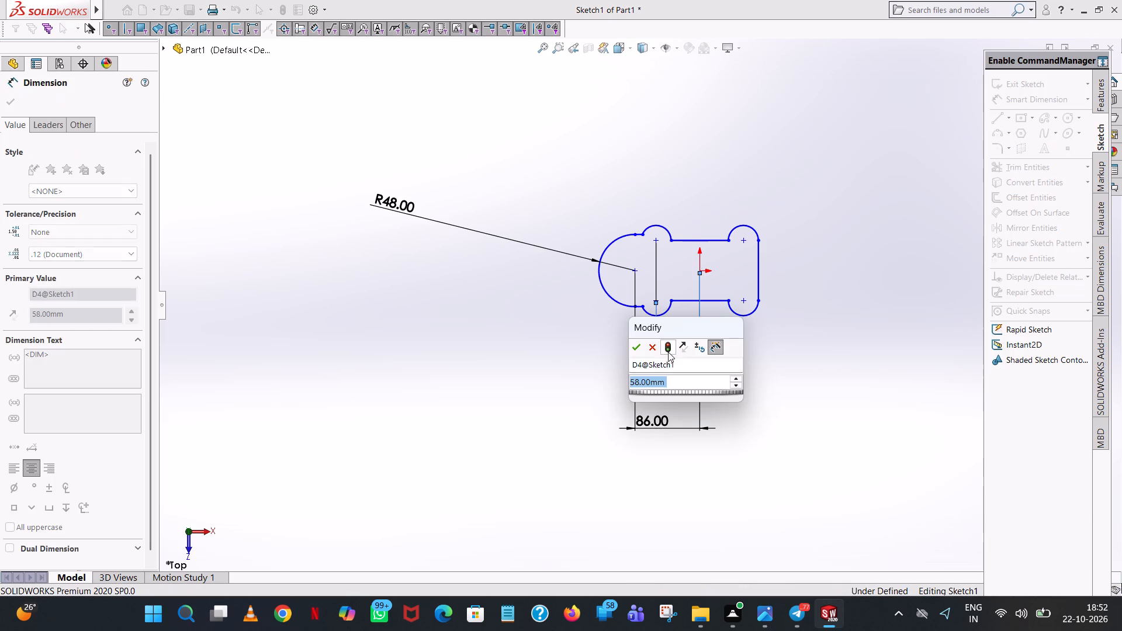
click(636, 349)
click(489, 308)
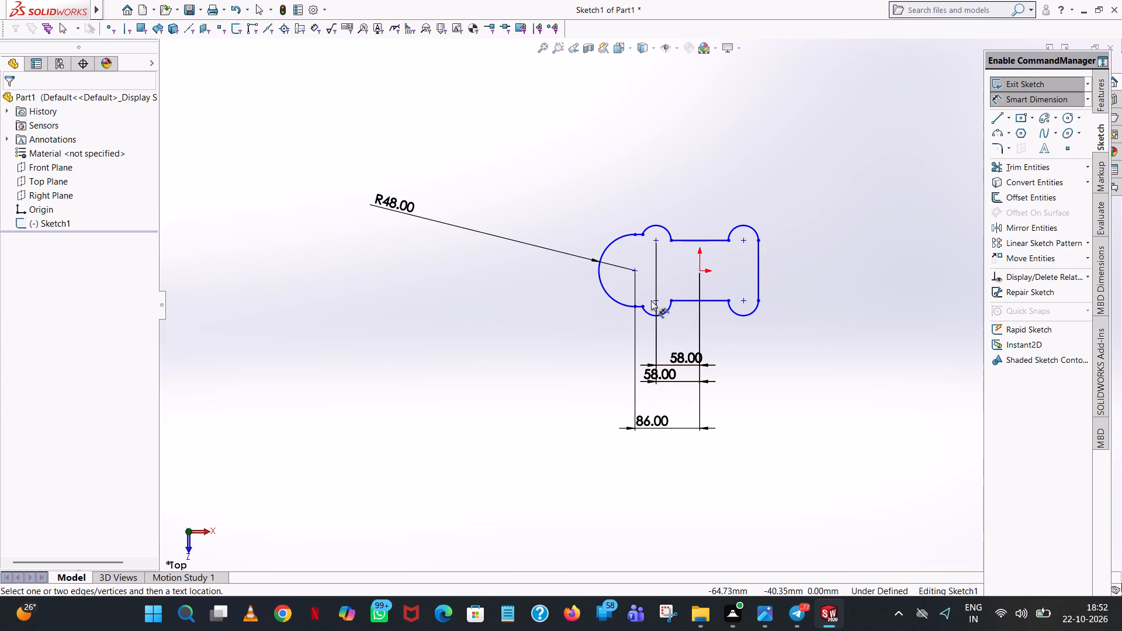
Dimension the vertical distance from the lower-left corner arc's centre to the origin, placing it left of the profile.
click(657, 300)
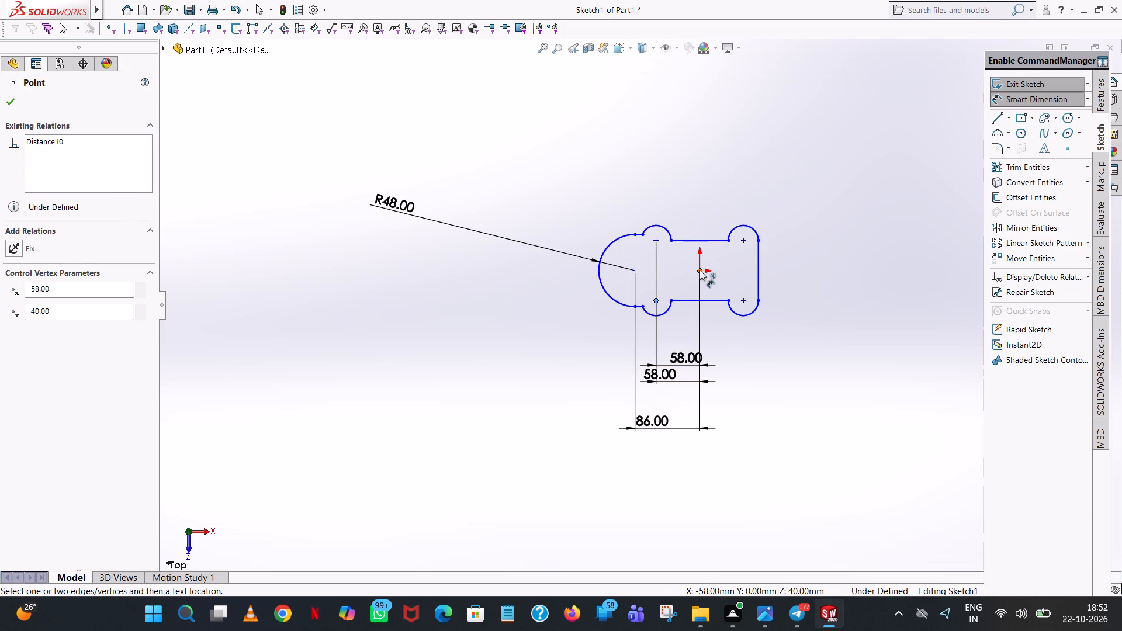
click(699, 270)
click(519, 299)
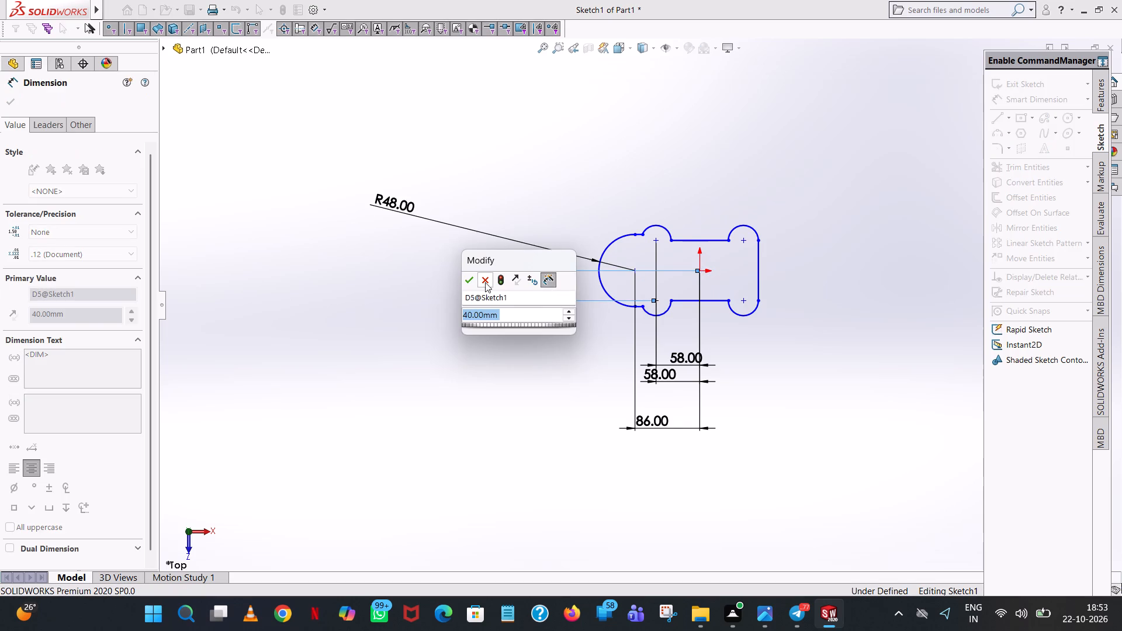
click(470, 279)
click(663, 181)
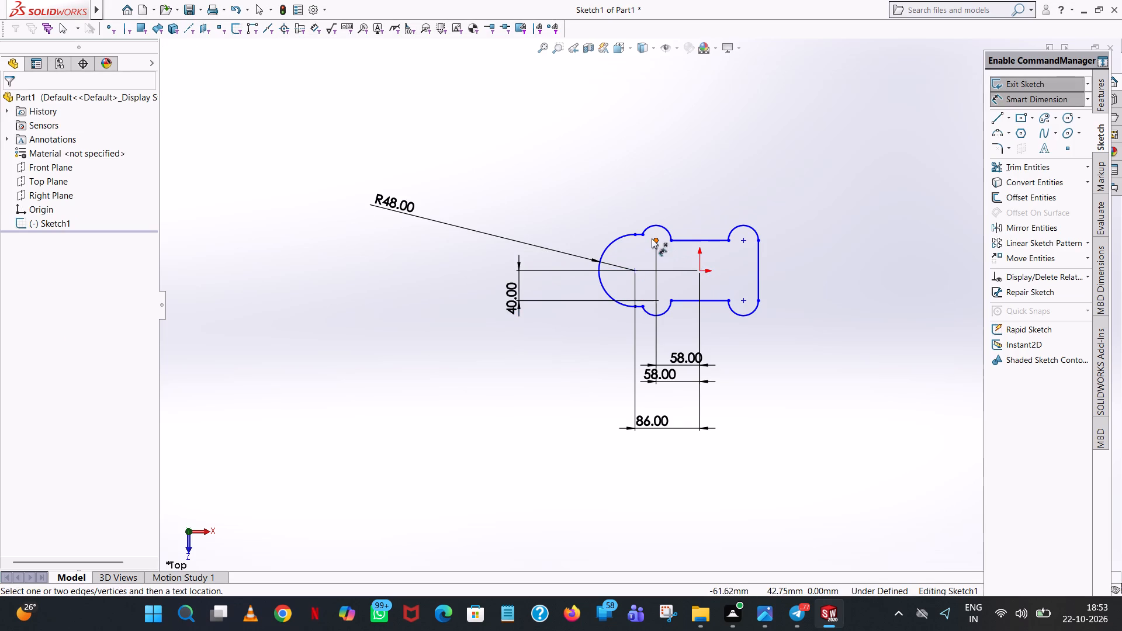
Dimension the vertical distance from the upper-left corner arc's centre to the origin, placing it left of the profile.
click(658, 242)
click(702, 271)
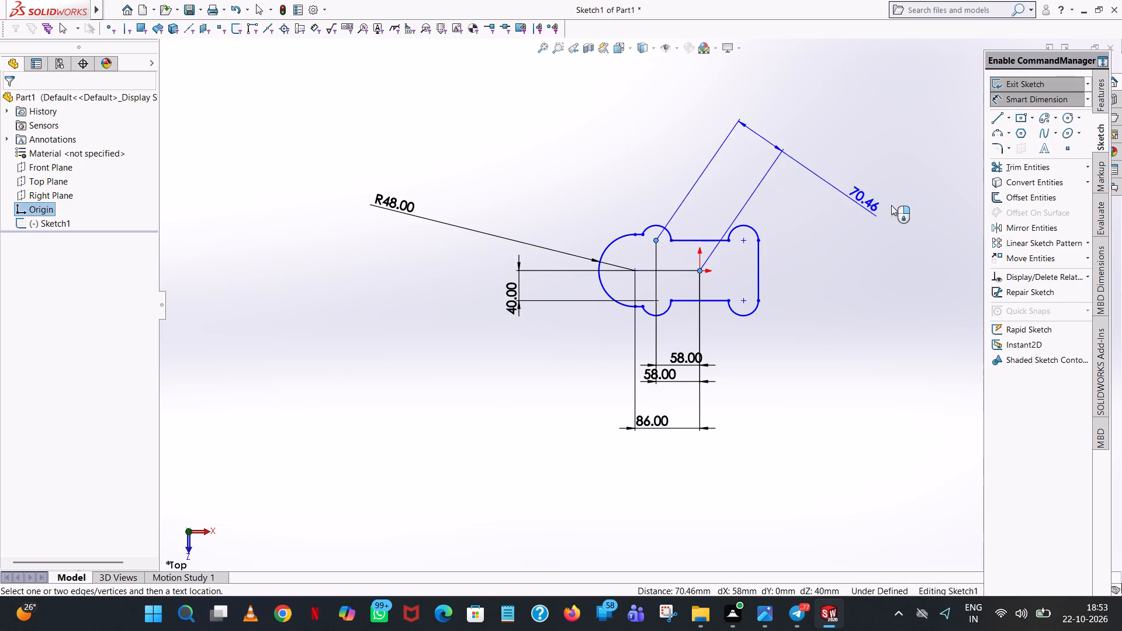
click(546, 251)
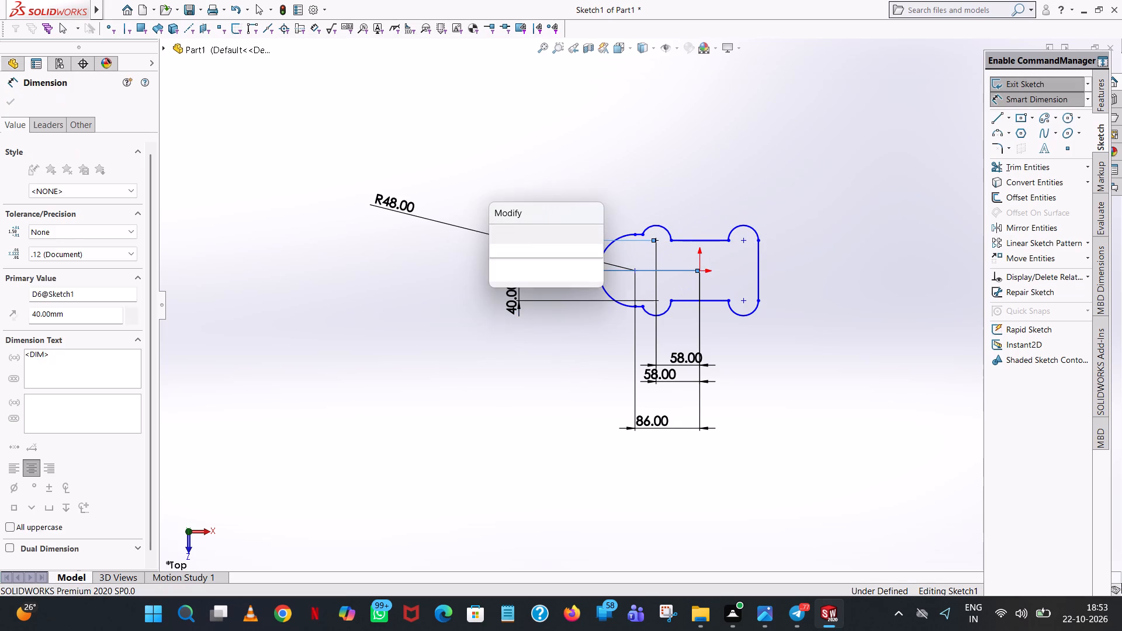
click(497, 233)
click(808, 130)
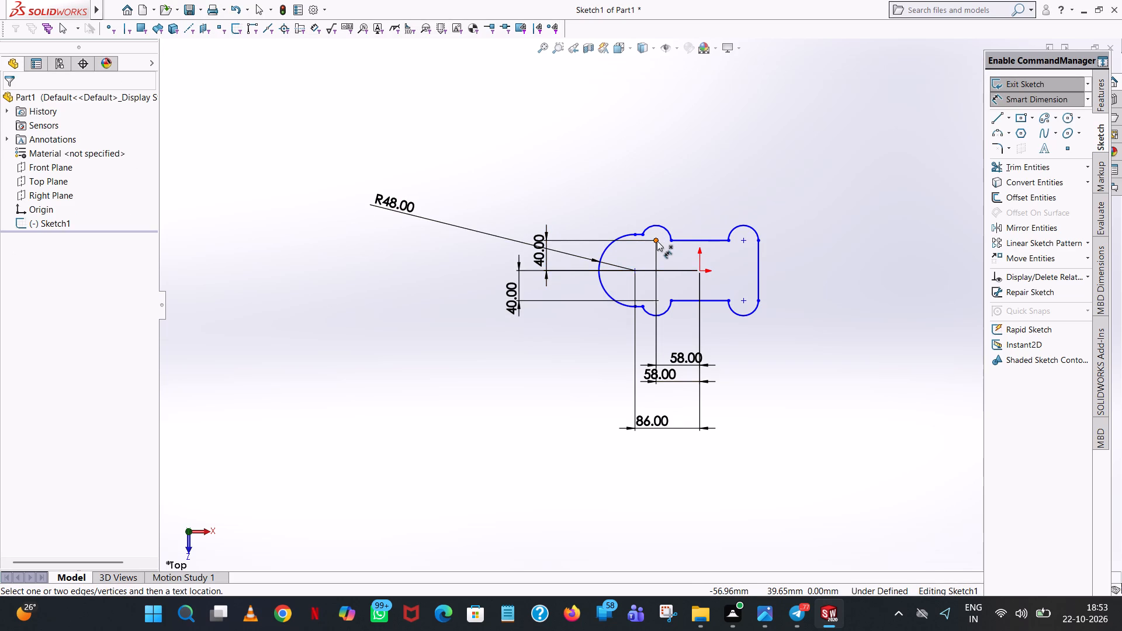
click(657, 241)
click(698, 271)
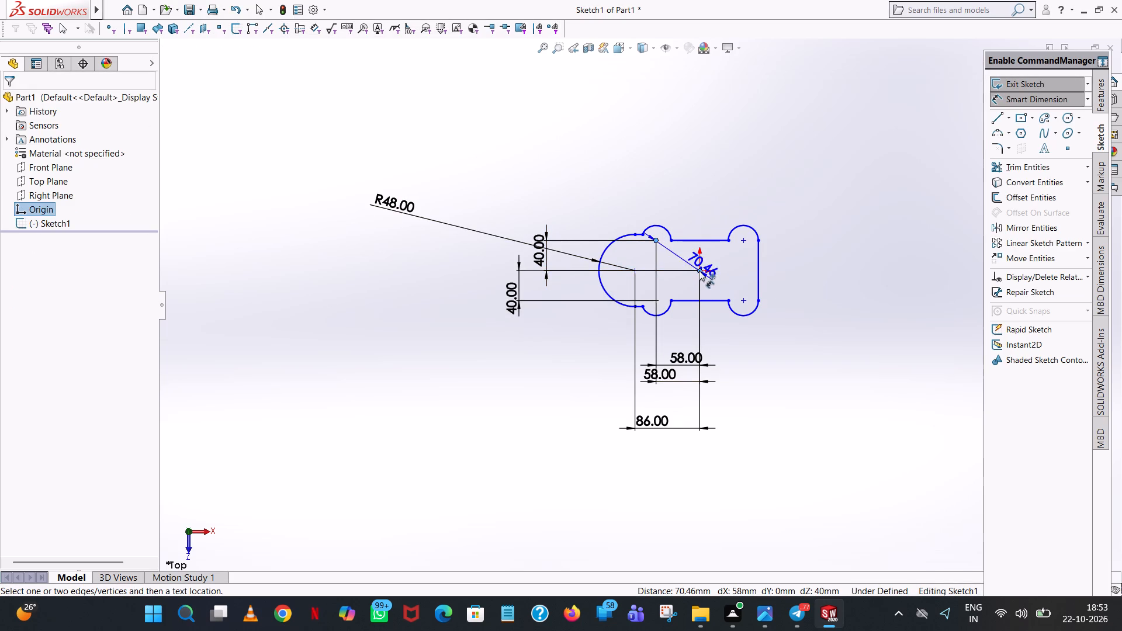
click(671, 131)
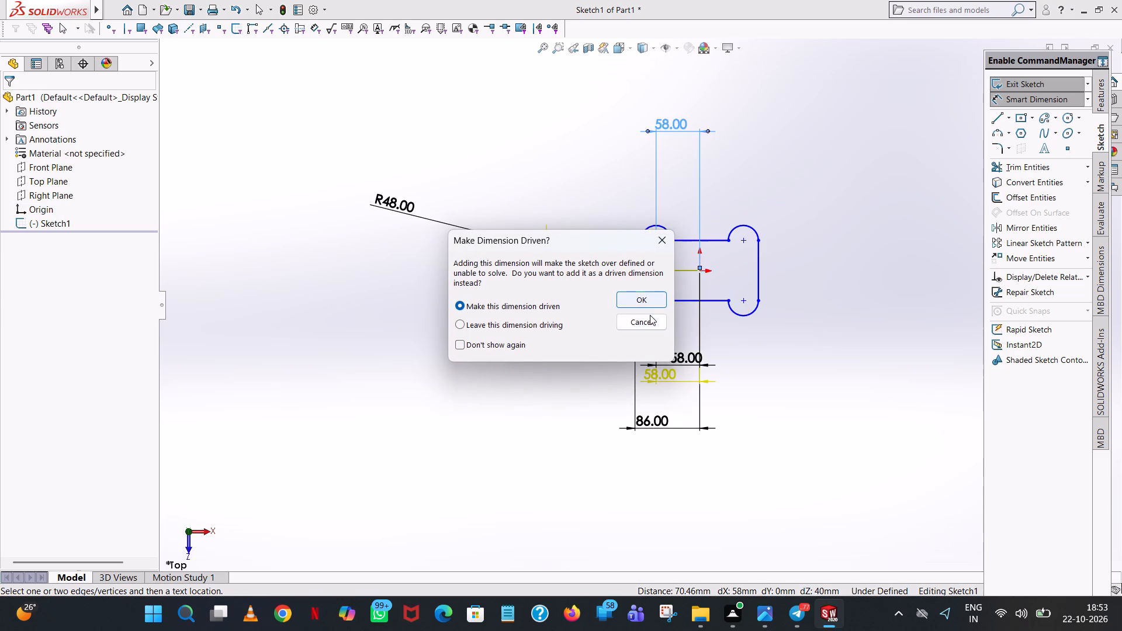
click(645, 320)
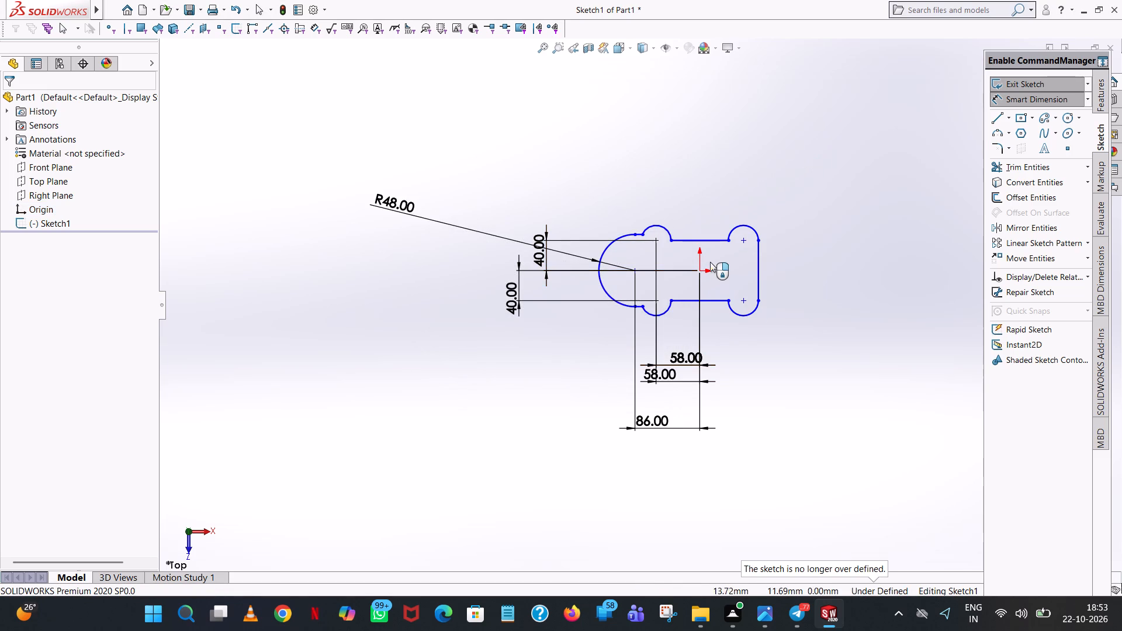
Dimension the radius of the upper-left corner arc, placing the dimension above the profile.
click(655, 226)
click(683, 115)
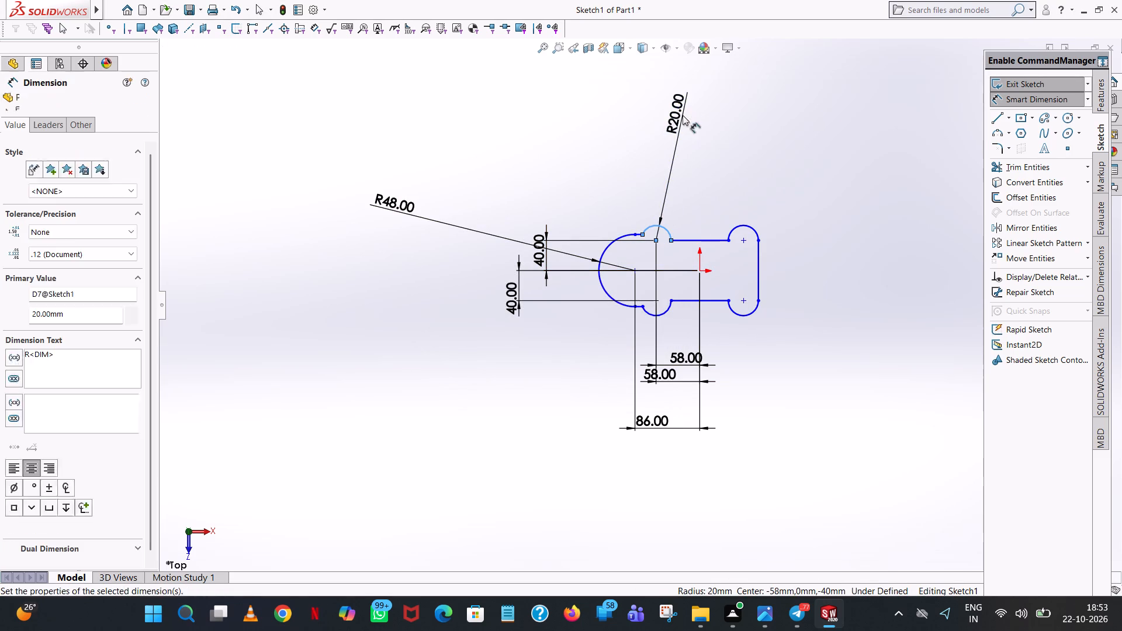
click(633, 96)
click(542, 141)
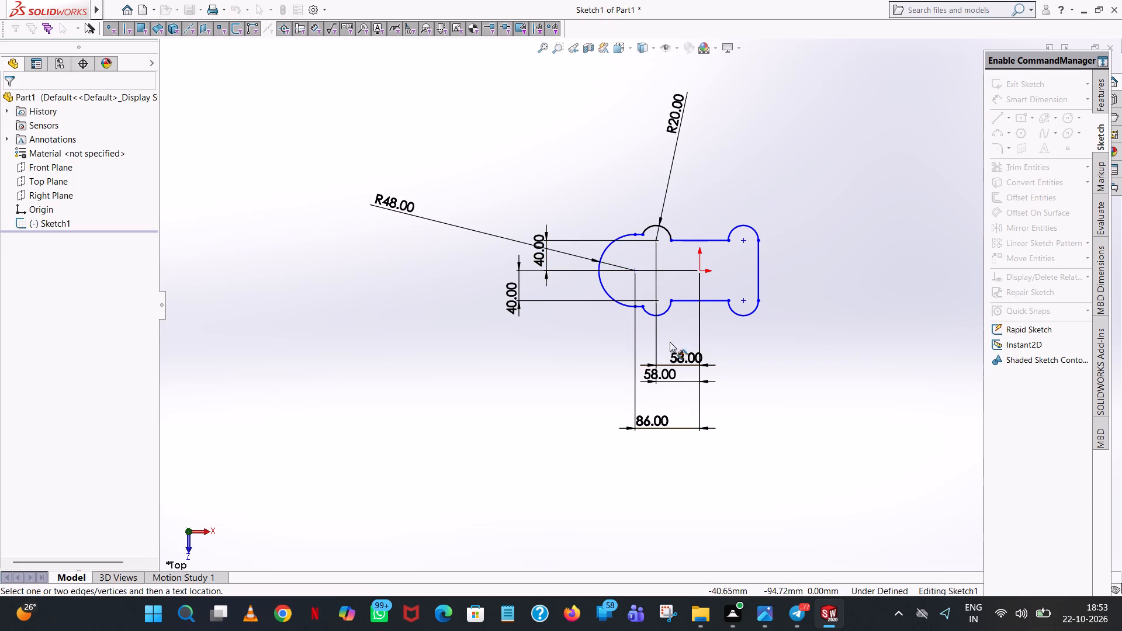
Dimension the radius of the lower-left corner arc, placing the dimension below and to the left of the profile.
click(657, 317)
click(500, 434)
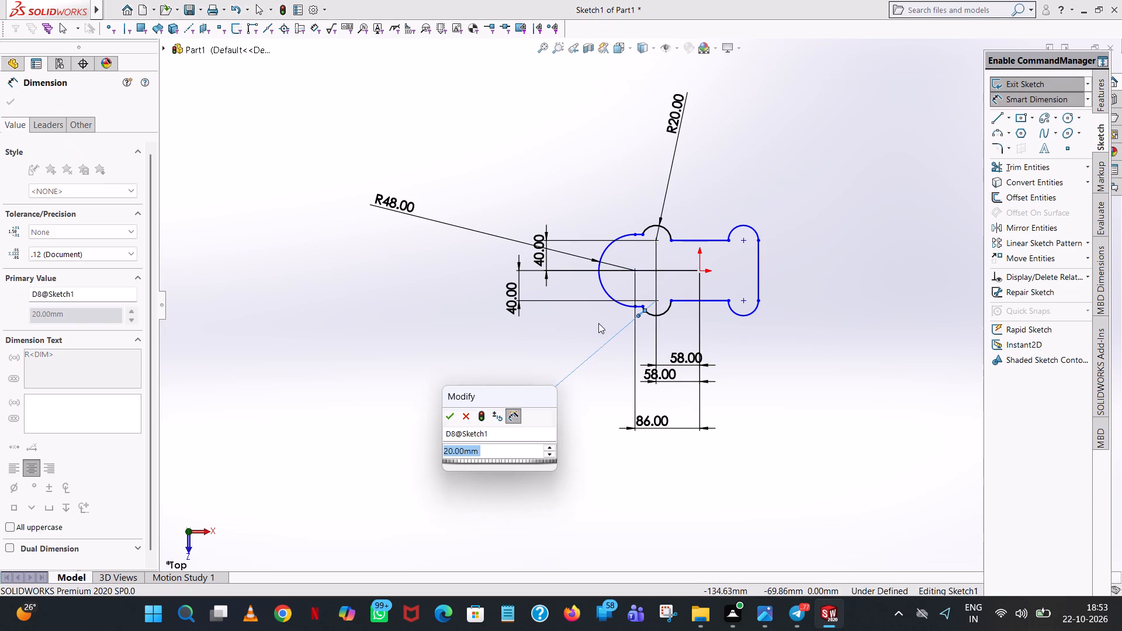
click(446, 418)
click(505, 266)
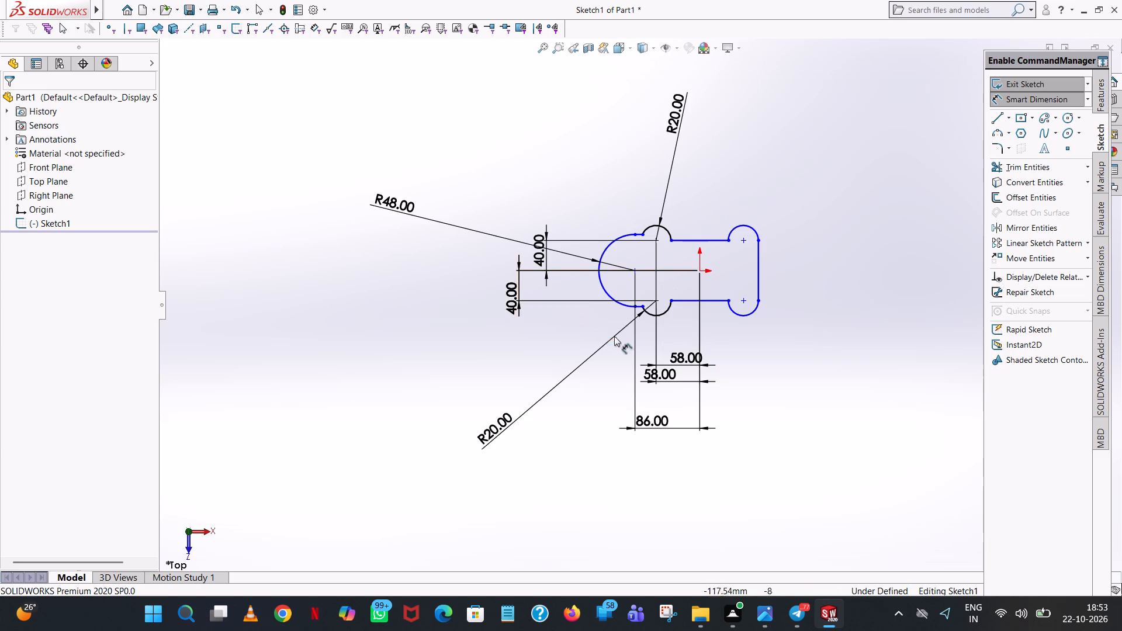
Dimension the length of the short horizontal line between the left semicircle and the lower-left corner arc, placing it below the line.
scroll(626, 341, down, 7)
click(660, 188)
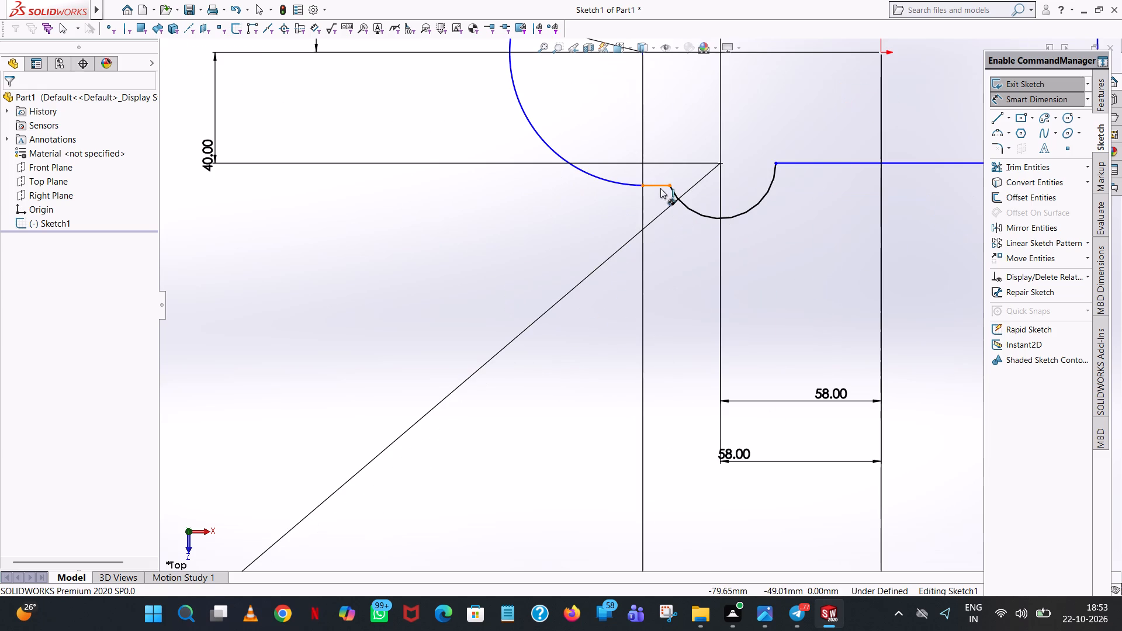
click(652, 321)
click(601, 294)
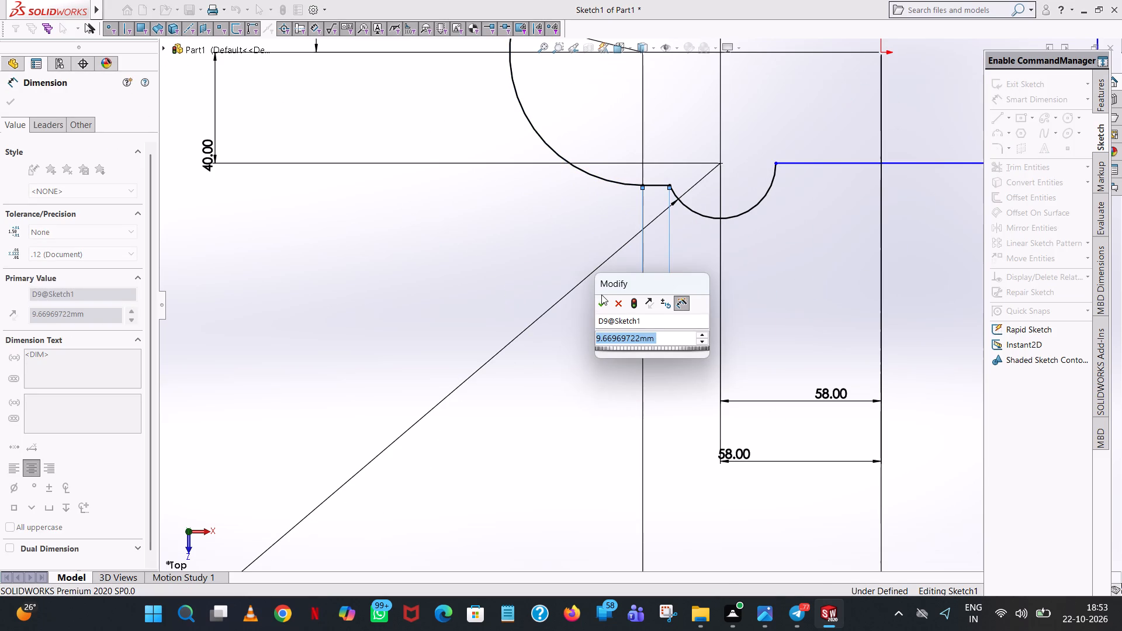
click(604, 301)
scroll(532, 248, up, 6)
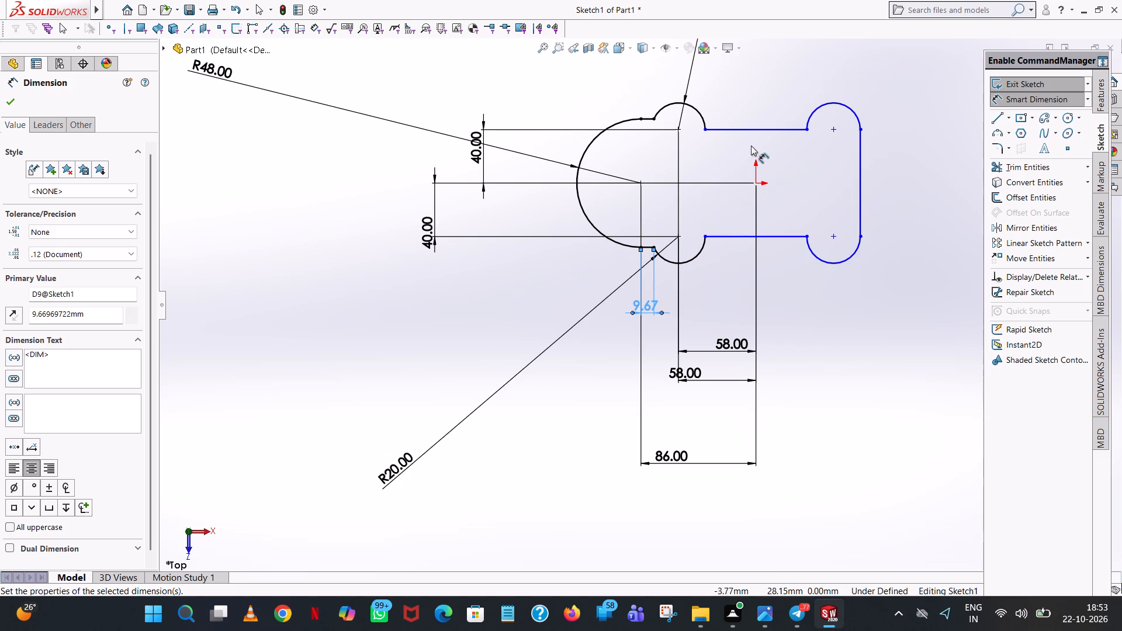
click(741, 278)
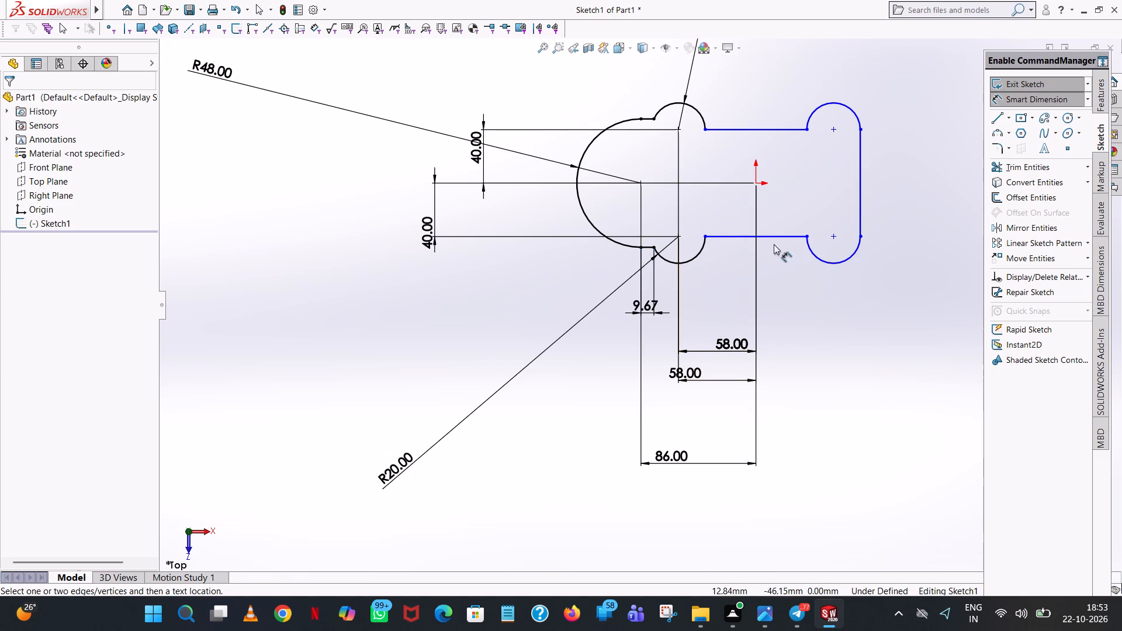
Dimension the radius of the lower-right corner arc, placing the dimension below and to the right of the profile.
click(834, 263)
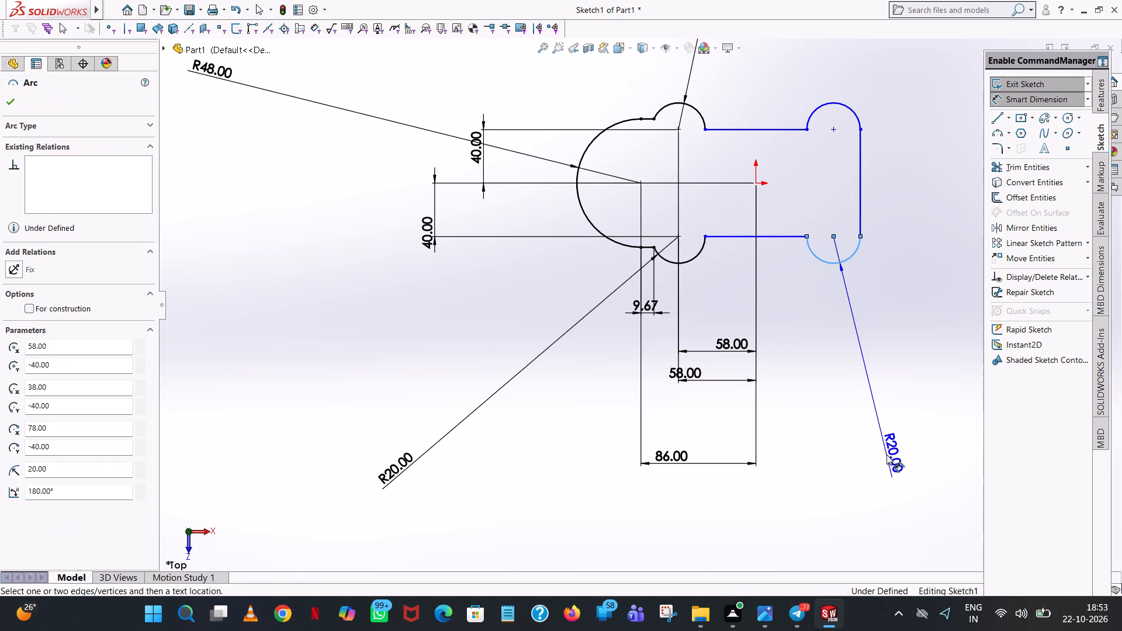
click(886, 455)
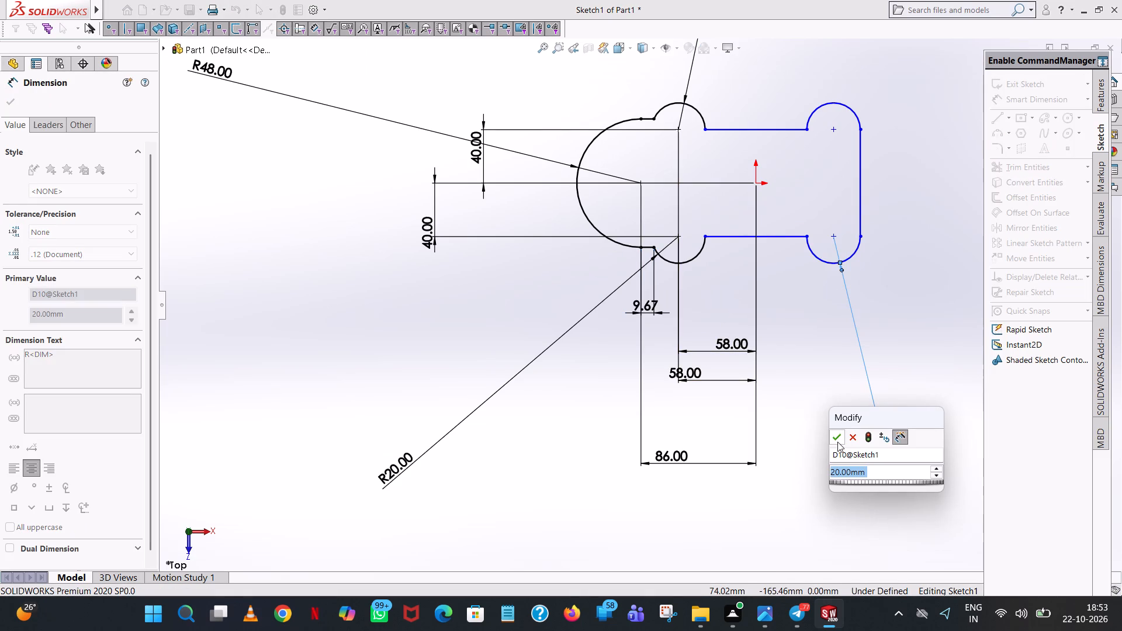
click(837, 442)
click(934, 193)
Dimension the horizontal distance from the lower-right corner arc's centre to the origin, placing it below the profile.
click(836, 235)
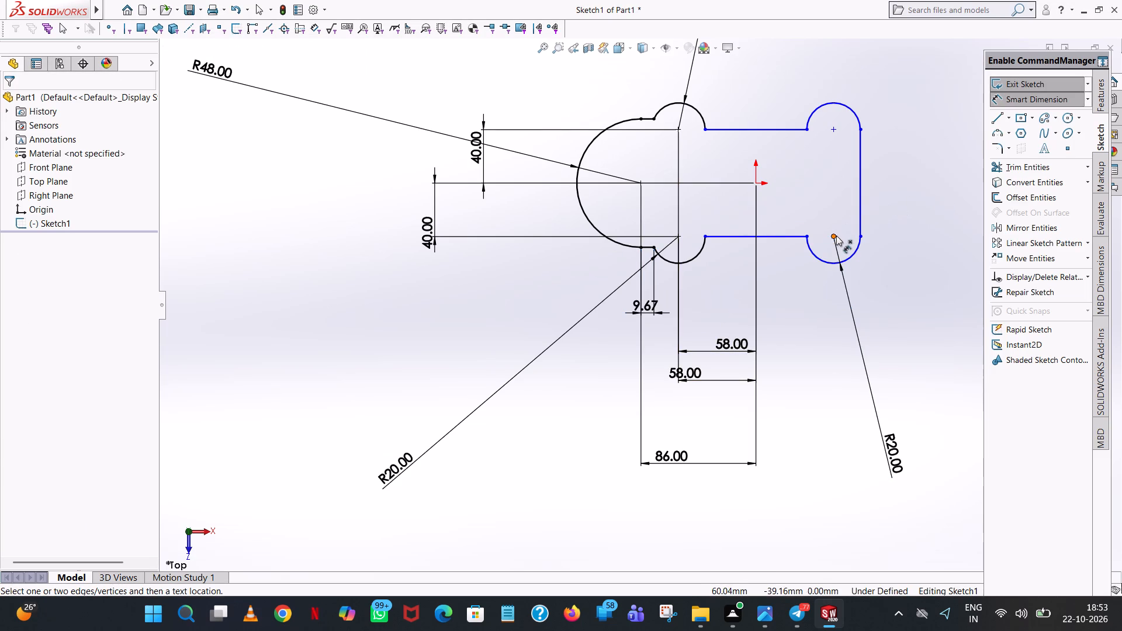
click(754, 183)
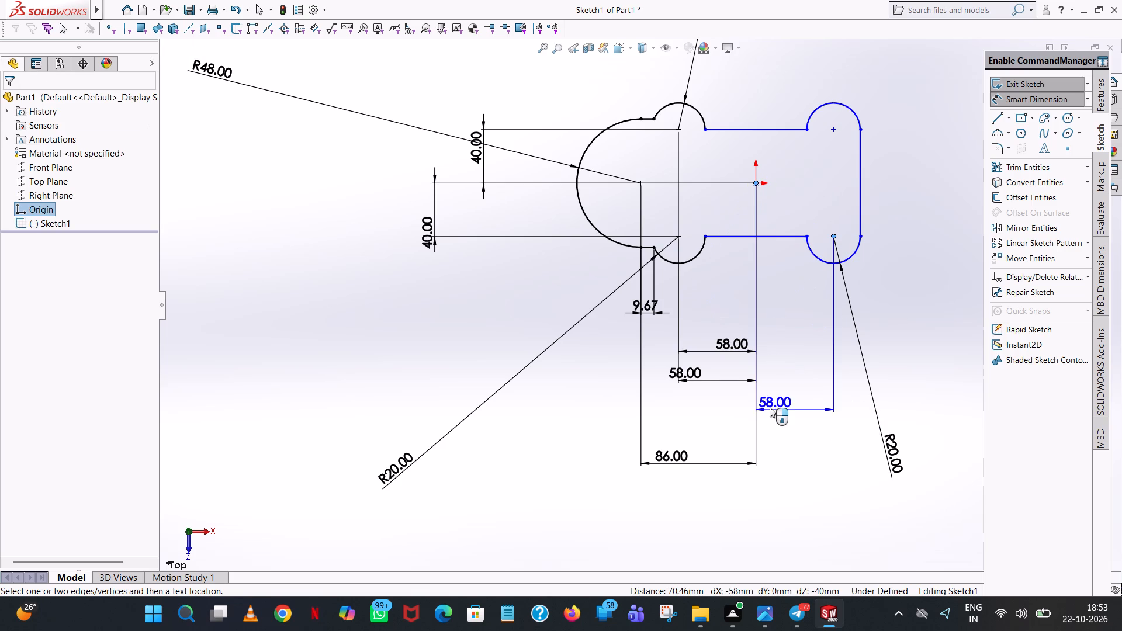
click(770, 407)
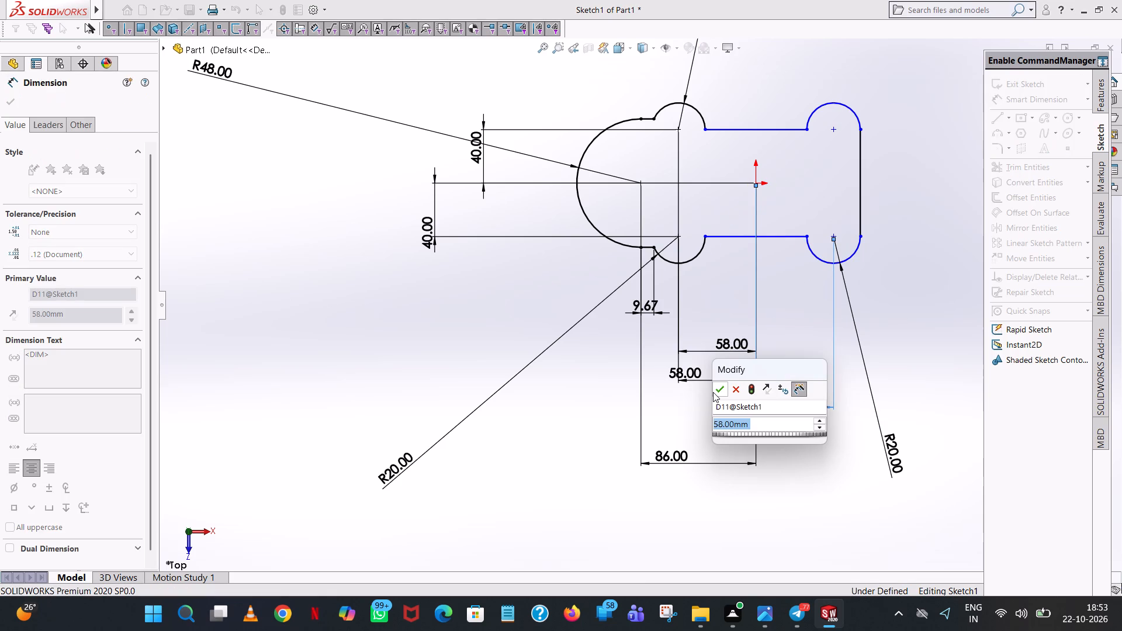
click(720, 387)
click(793, 286)
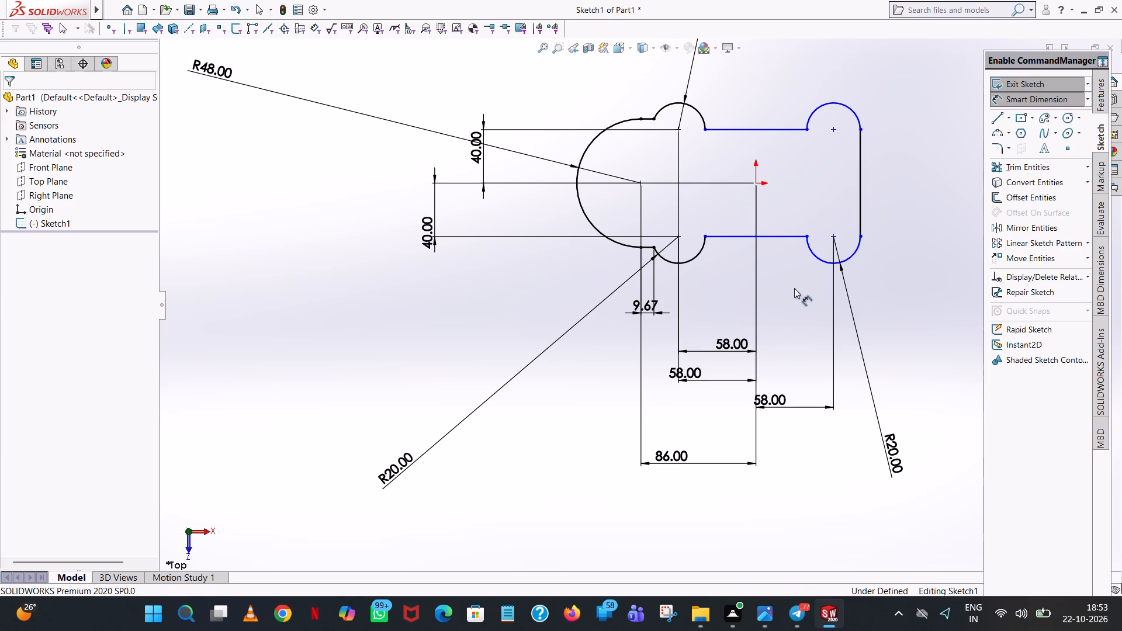
Dimension the vertical distance from the lower-right corner arc's centre to the origin, placing it right of the profile.
click(832, 235)
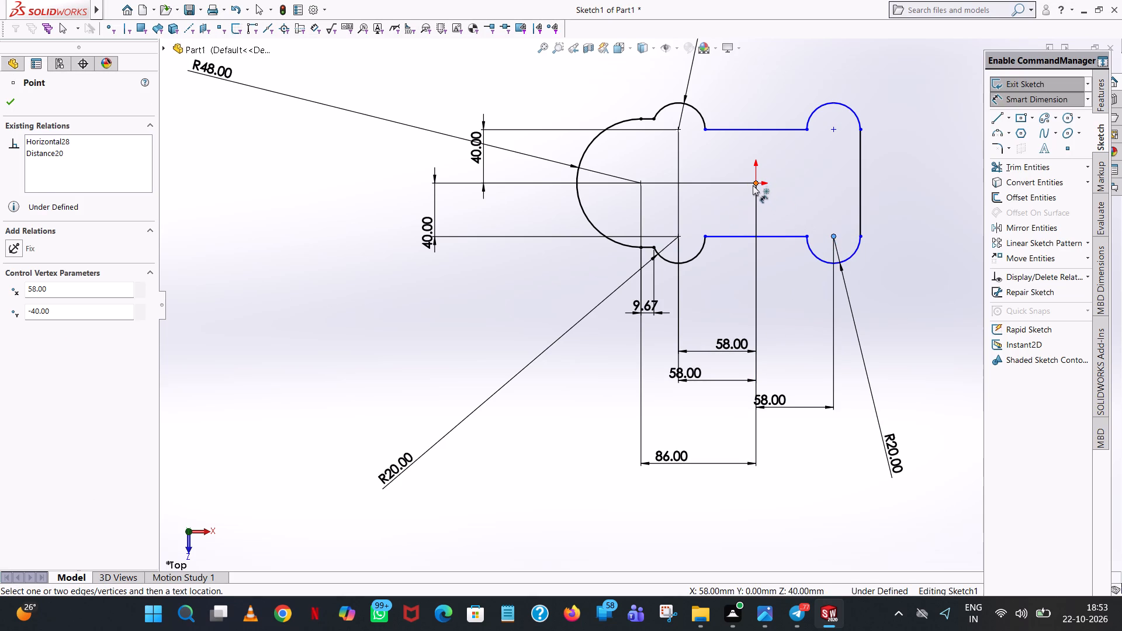
click(753, 182)
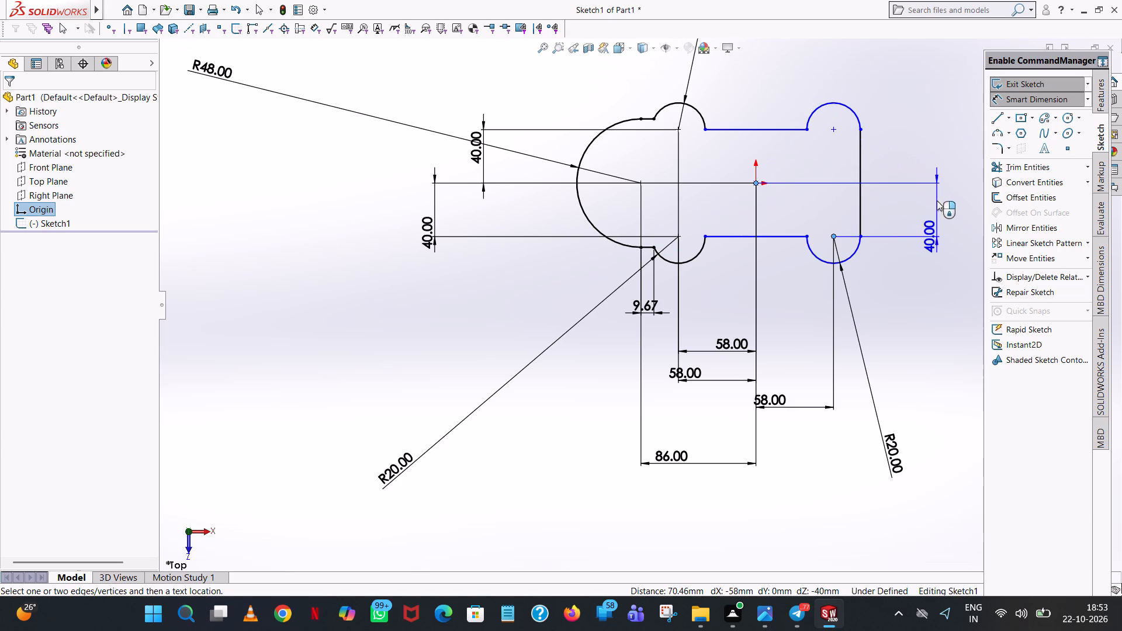
click(937, 202)
click(890, 187)
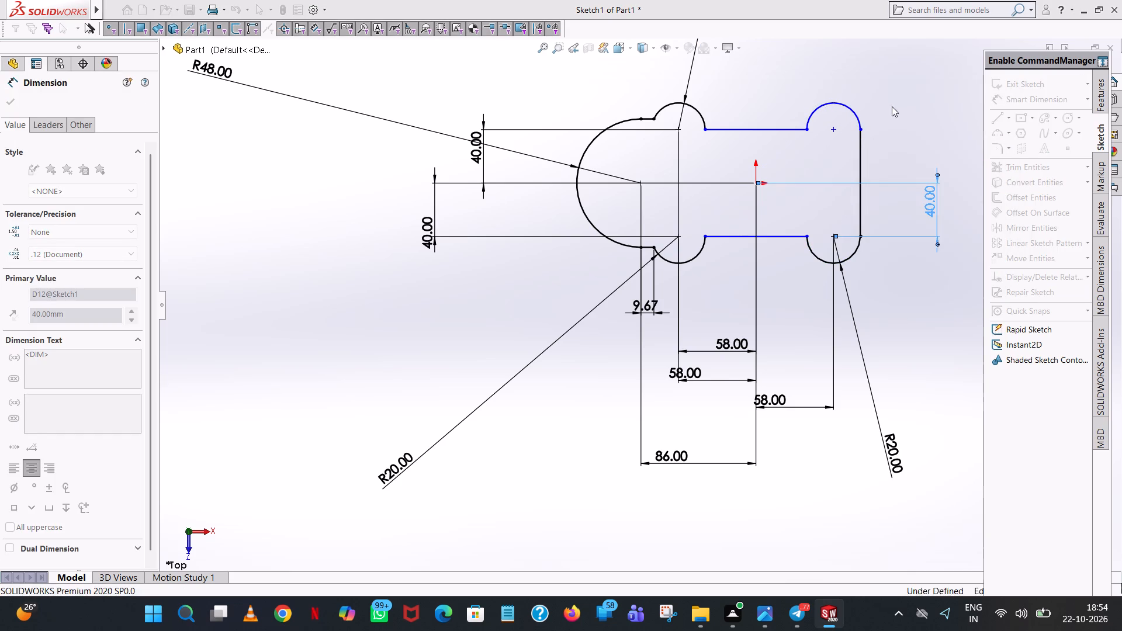
click(894, 98)
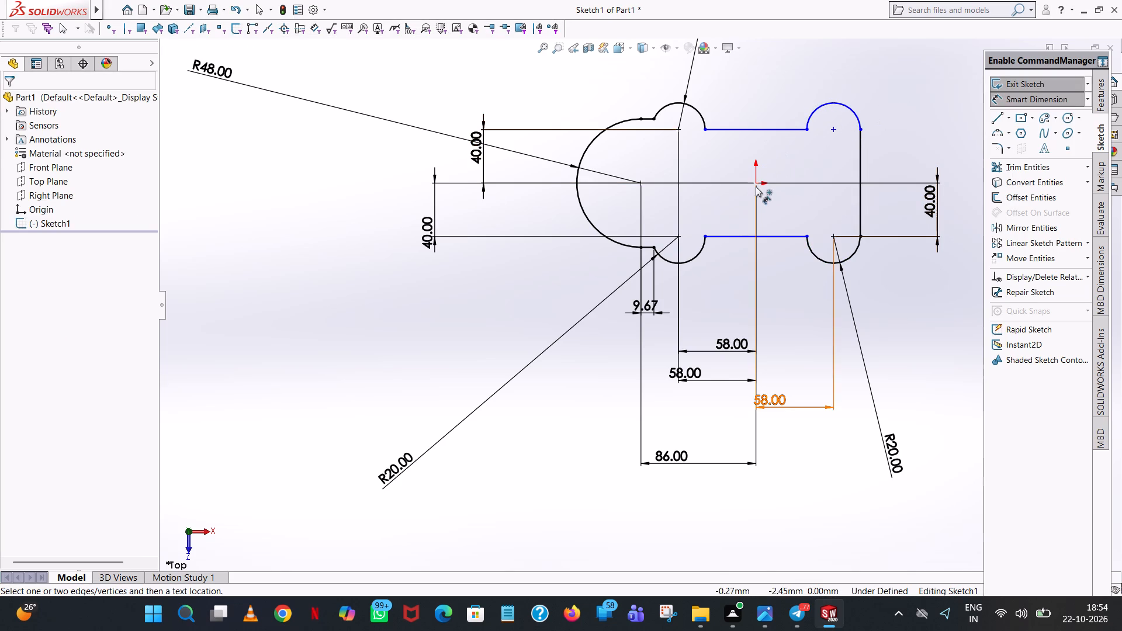
Dimension the distance from the origin to the long lower horizontal line, placing it below the line.
click(756, 186)
click(765, 234)
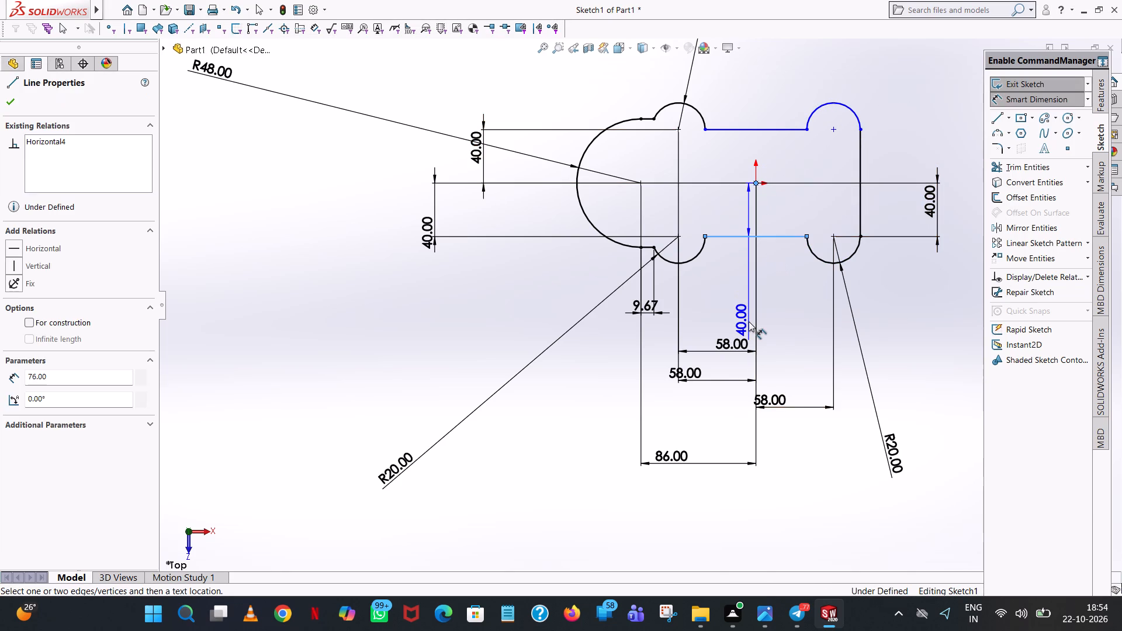
click(749, 321)
click(702, 301)
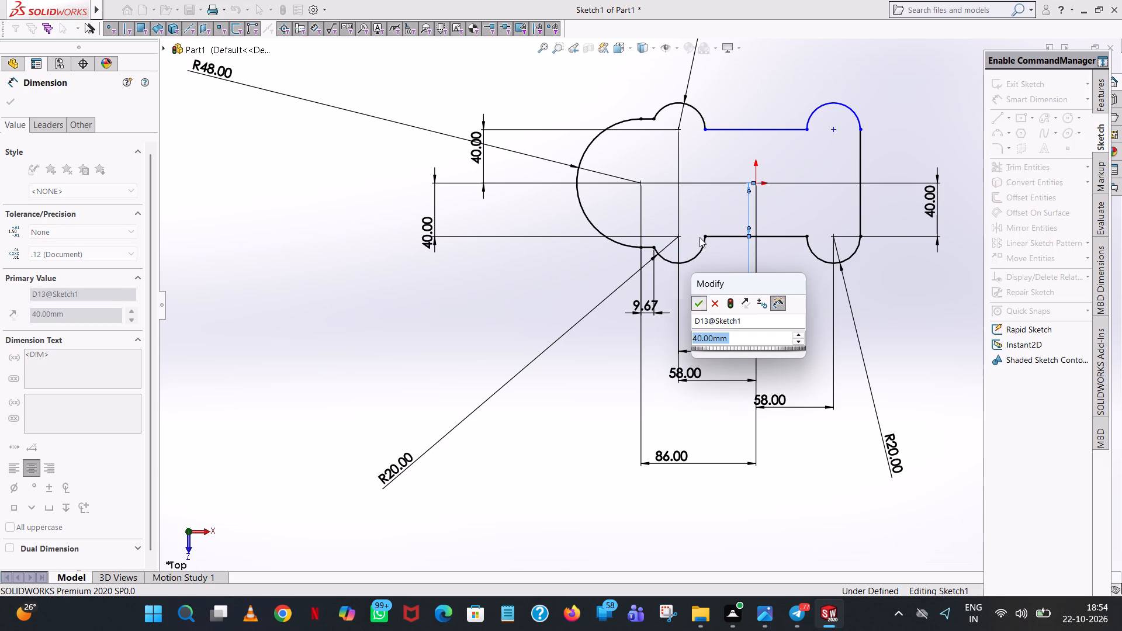
click(742, 102)
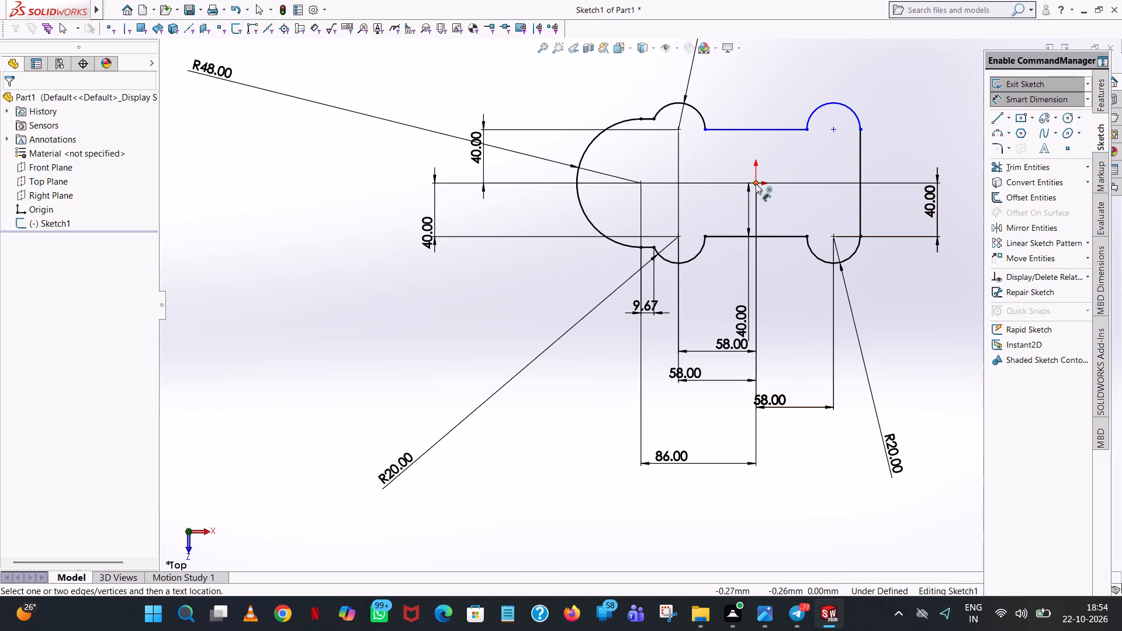
Dimension the distance from the origin to the long upper horizontal line, placing it above and to the right of the profile.
click(756, 183)
click(746, 127)
click(920, 95)
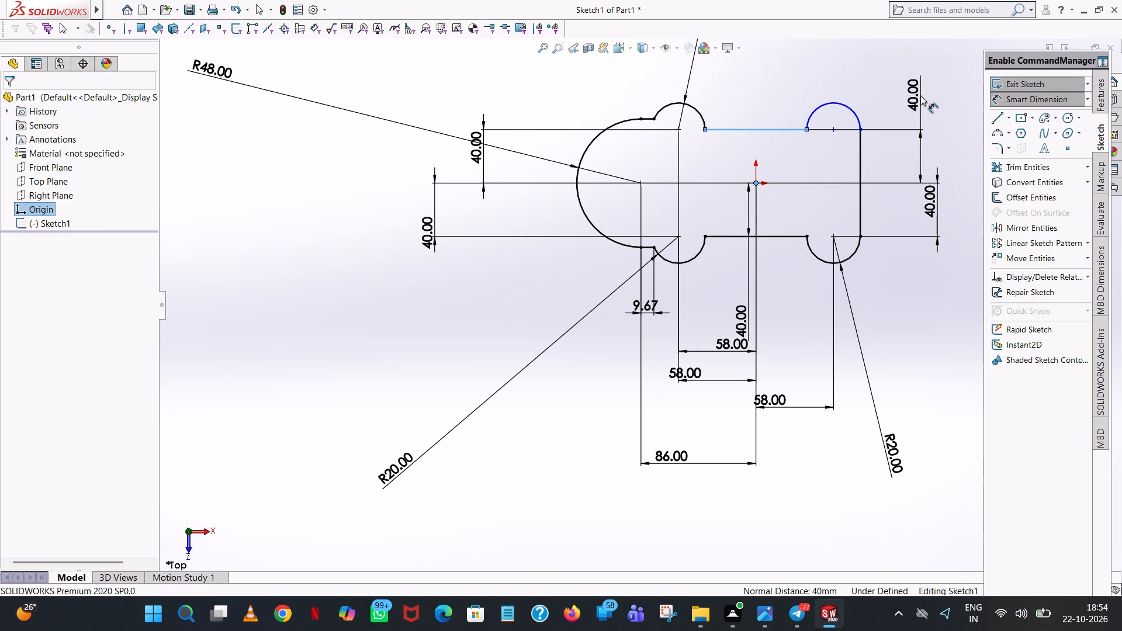
click(869, 84)
click(877, 98)
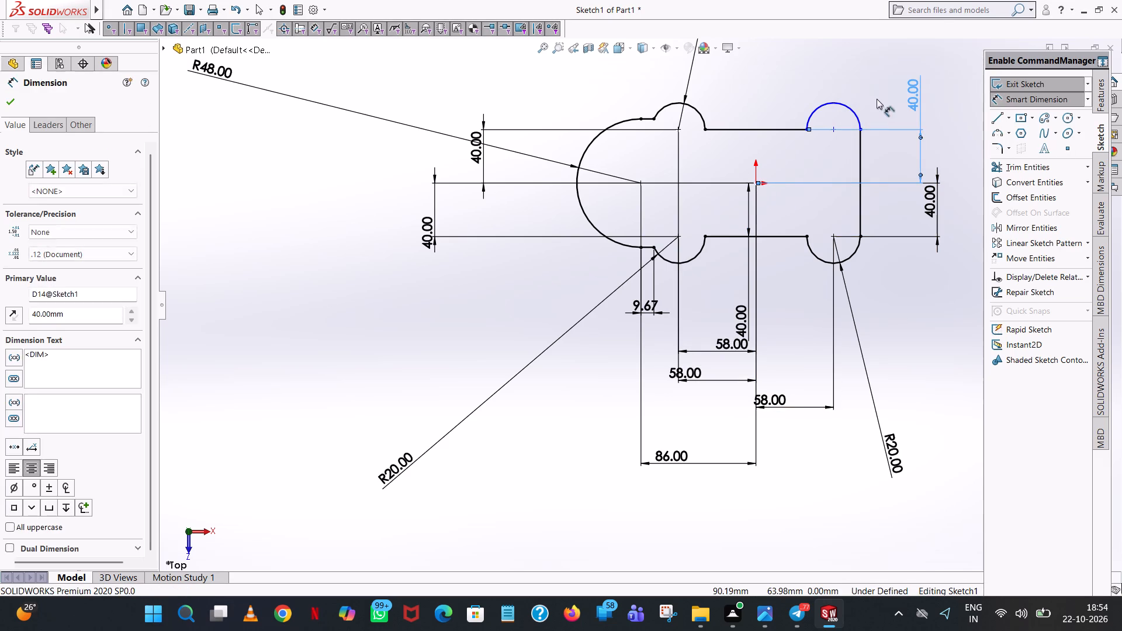
Dimension the radius of the upper-right corner arc, placing the dimension just above the arc.
click(849, 106)
click(864, 79)
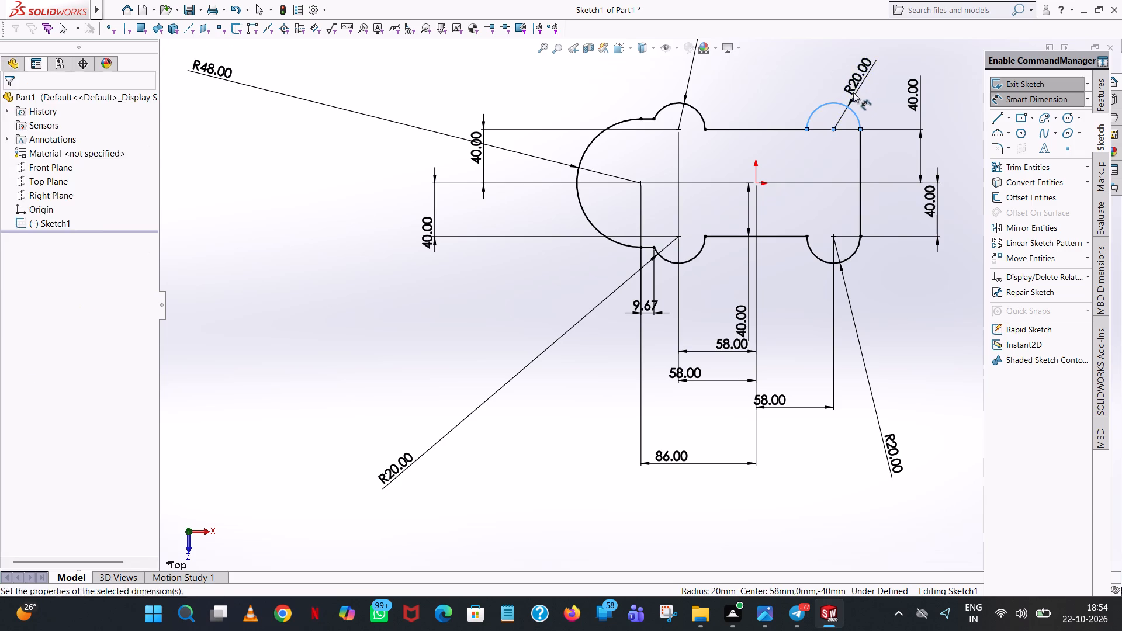
click(814, 63)
click(768, 104)
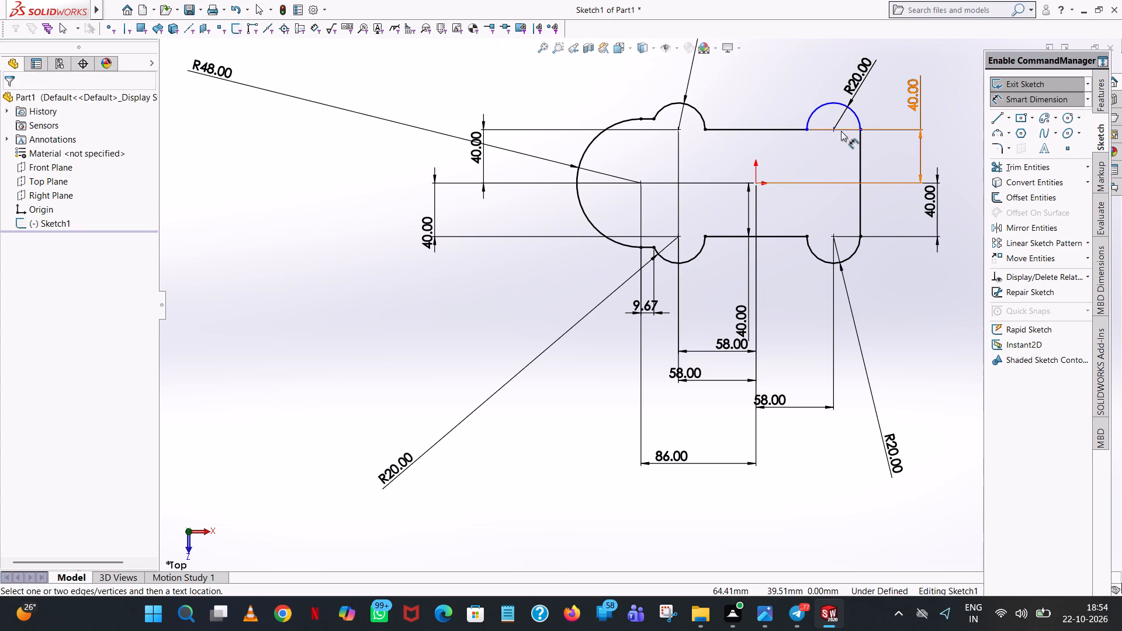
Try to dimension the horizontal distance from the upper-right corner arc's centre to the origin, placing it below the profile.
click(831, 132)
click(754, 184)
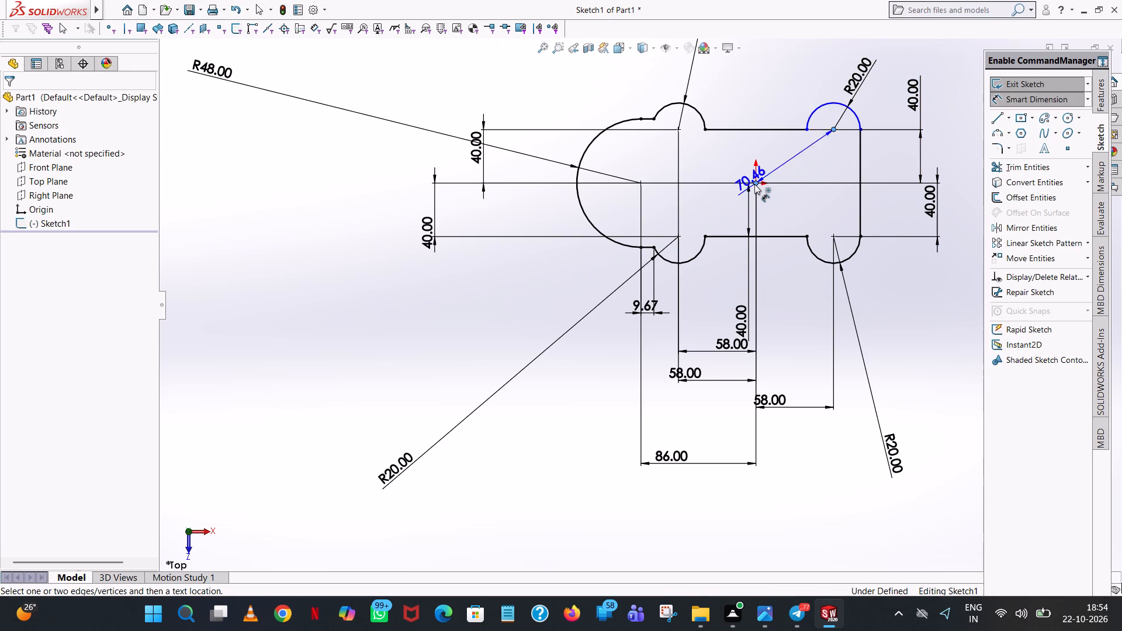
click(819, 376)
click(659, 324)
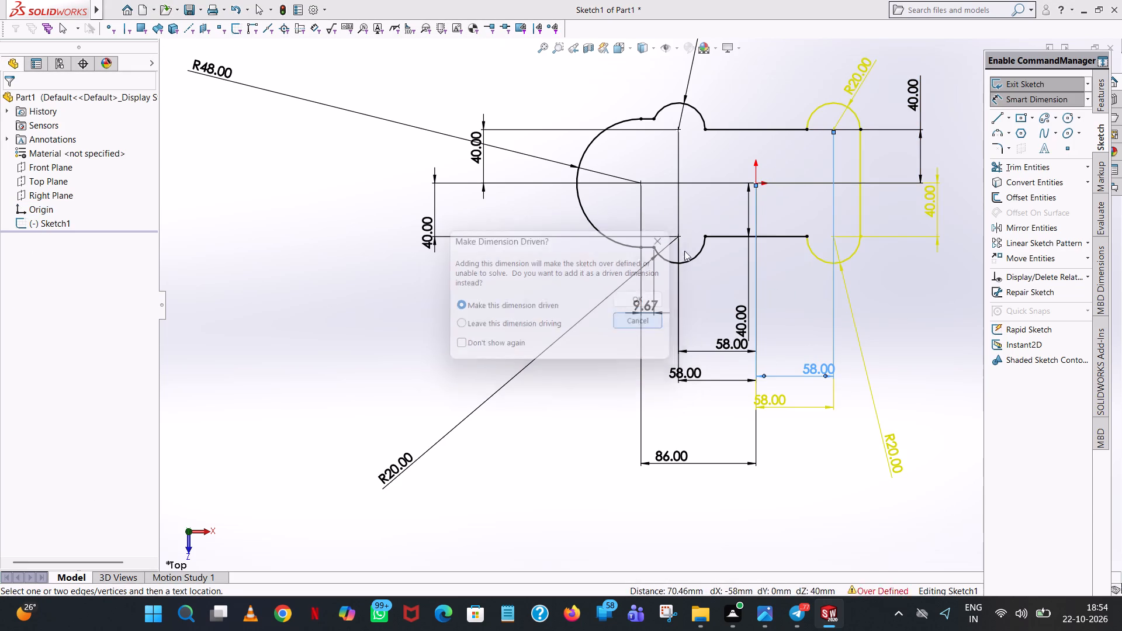
Dimension the vertical distance from the origin to the upper-right corner arc's centre as 40 mm, placing it left of the profile.
click(757, 183)
click(834, 130)
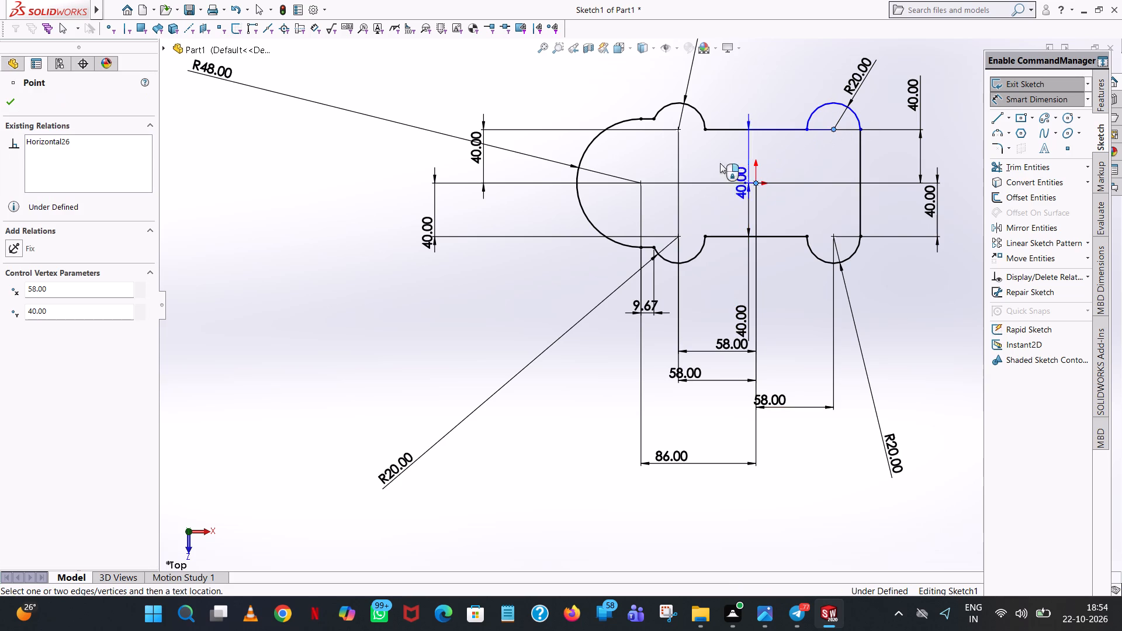
click(539, 168)
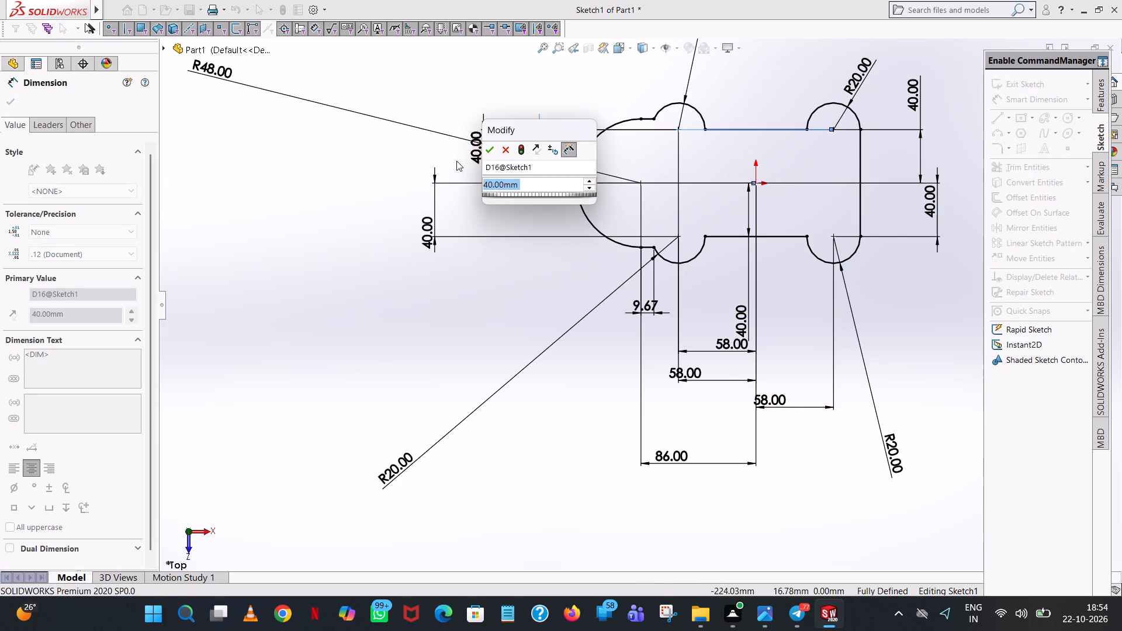
click(493, 154)
click(535, 98)
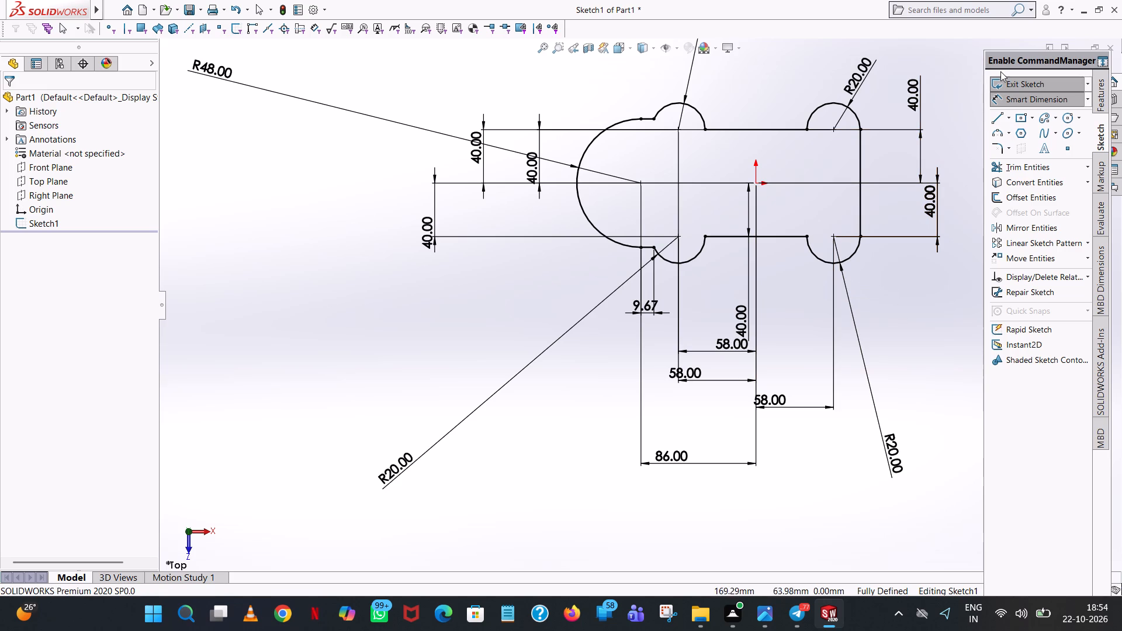
Extrude the outline sketch 12 mm as a blind boss to form the base plate.
click(1099, 91)
click(1054, 81)
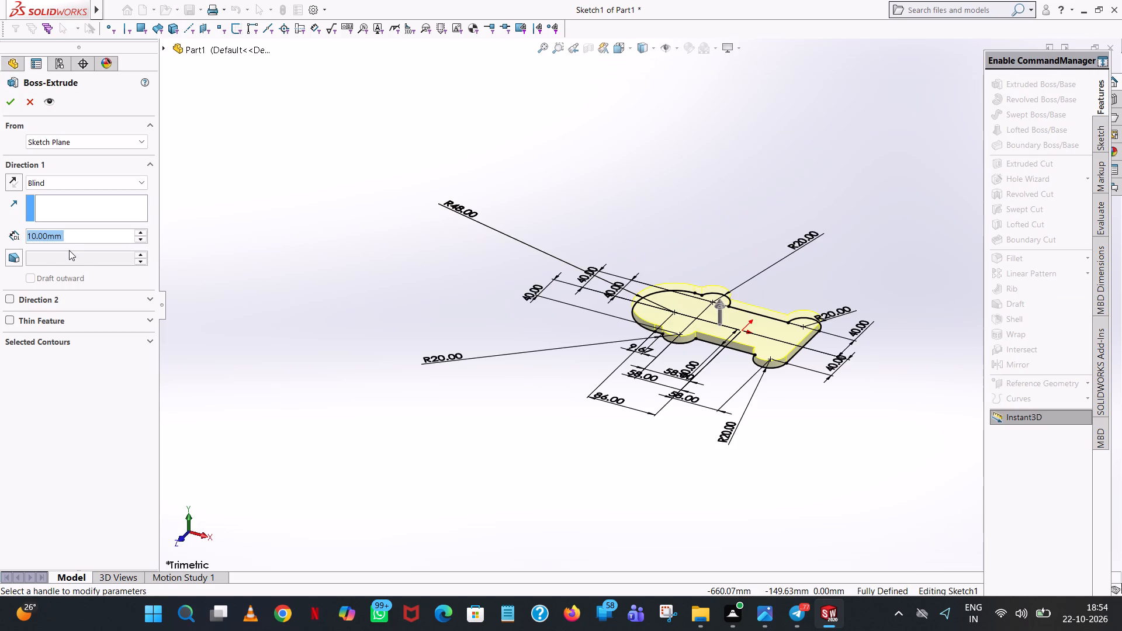
text(12)
key(Return)
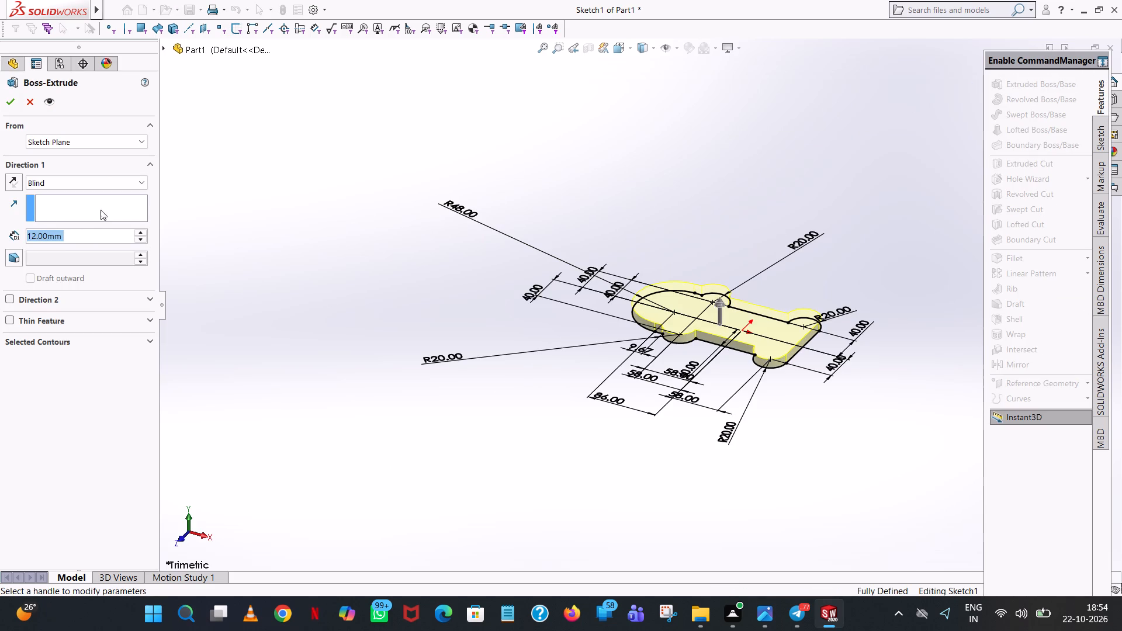
click(9, 98)
click(592, 188)
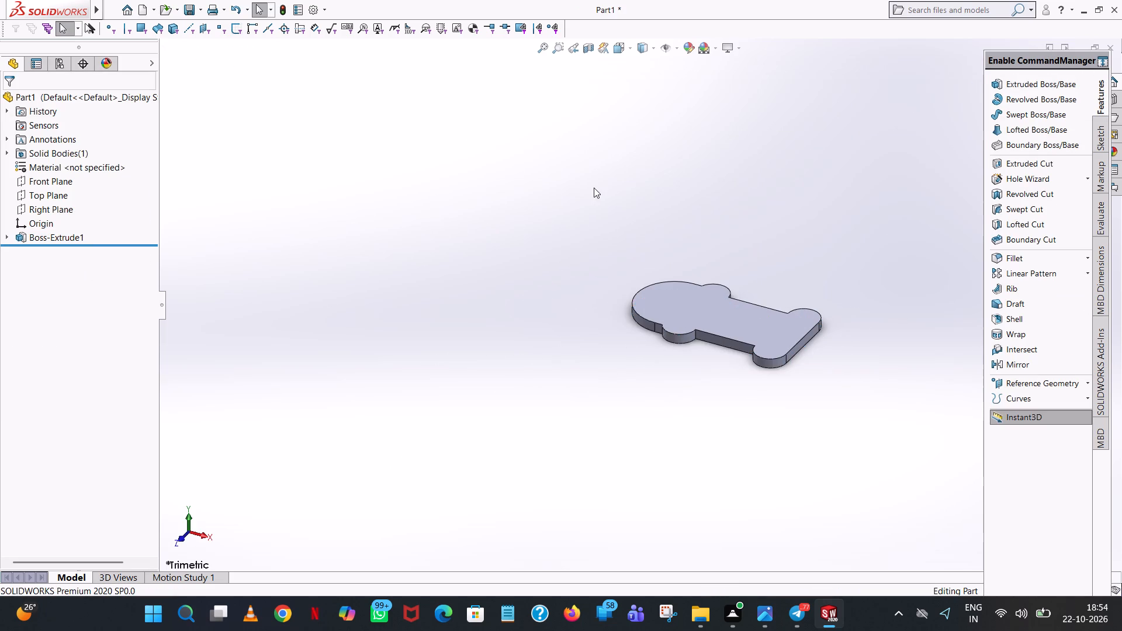
Start a new boss extrude sketch on the base plate's top face and view that face straight on.
scroll(610, 189, up, 1)
middle_drag(611, 192, 633, 363)
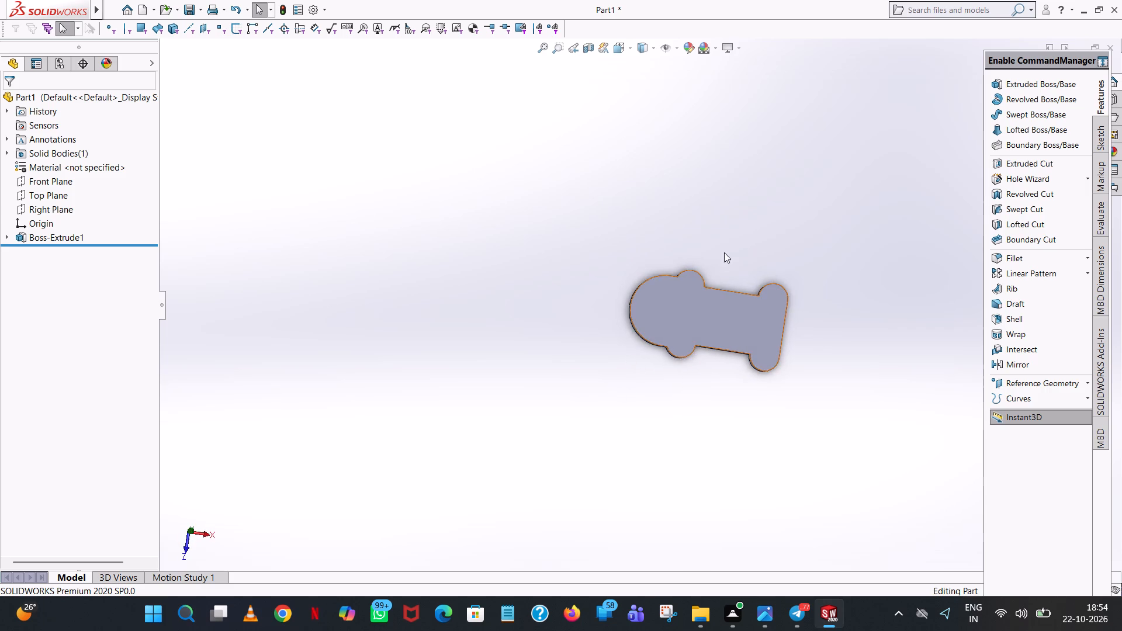
scroll(763, 227, down, 4)
scroll(643, 518, up, 2)
scroll(699, 486, up, 1)
middle_drag(699, 486, 666, 478)
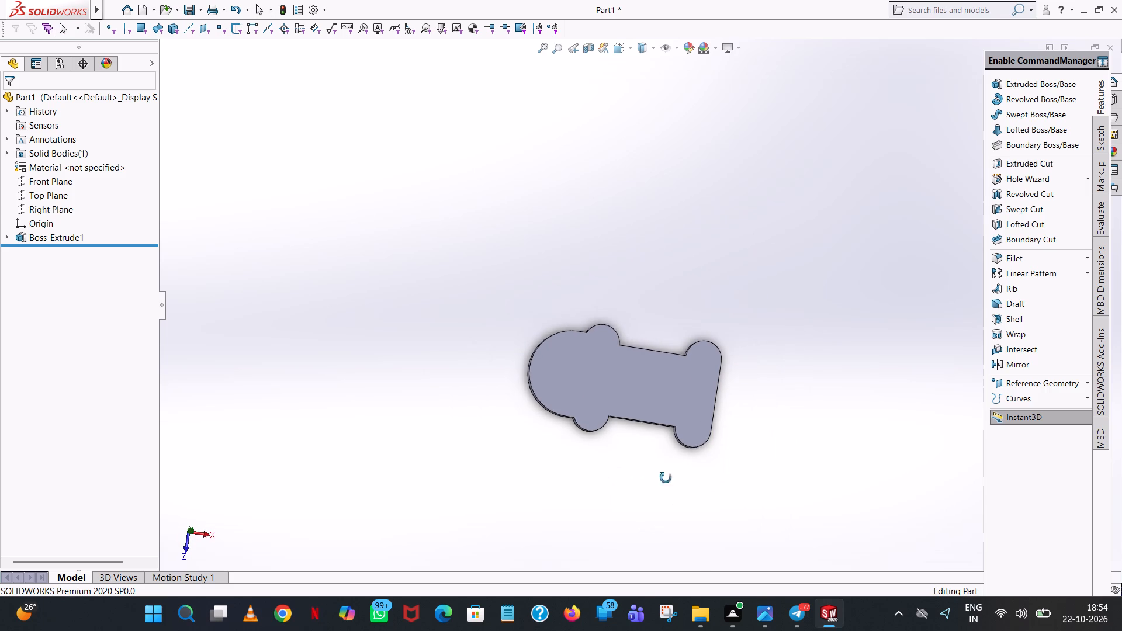
middle_drag(666, 478, 702, 470)
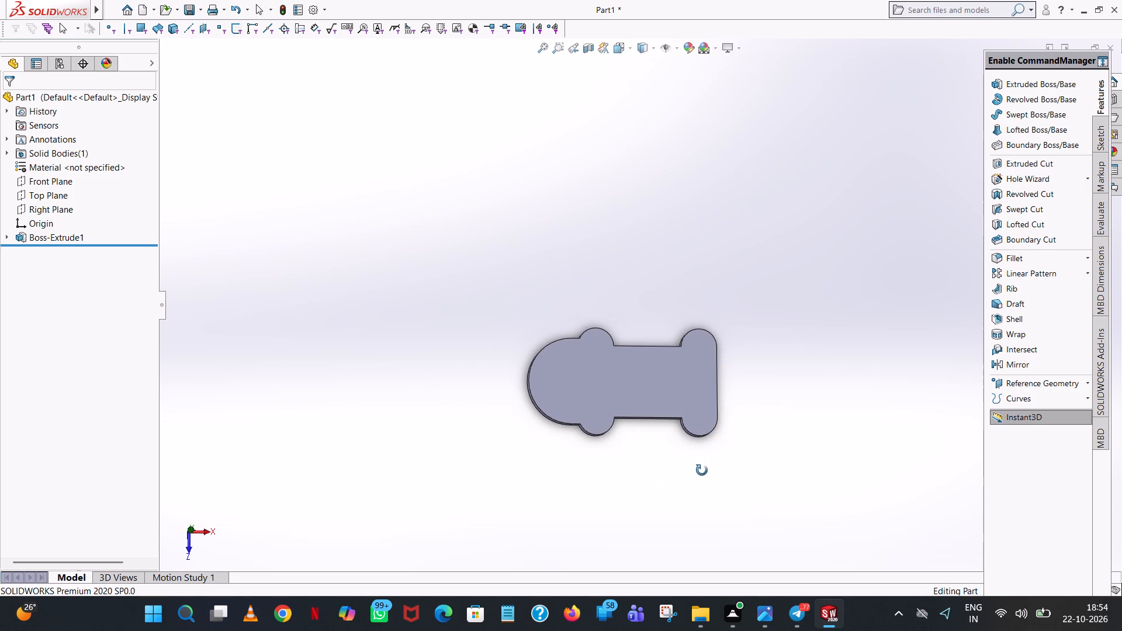
middle_drag(702, 470, 704, 476)
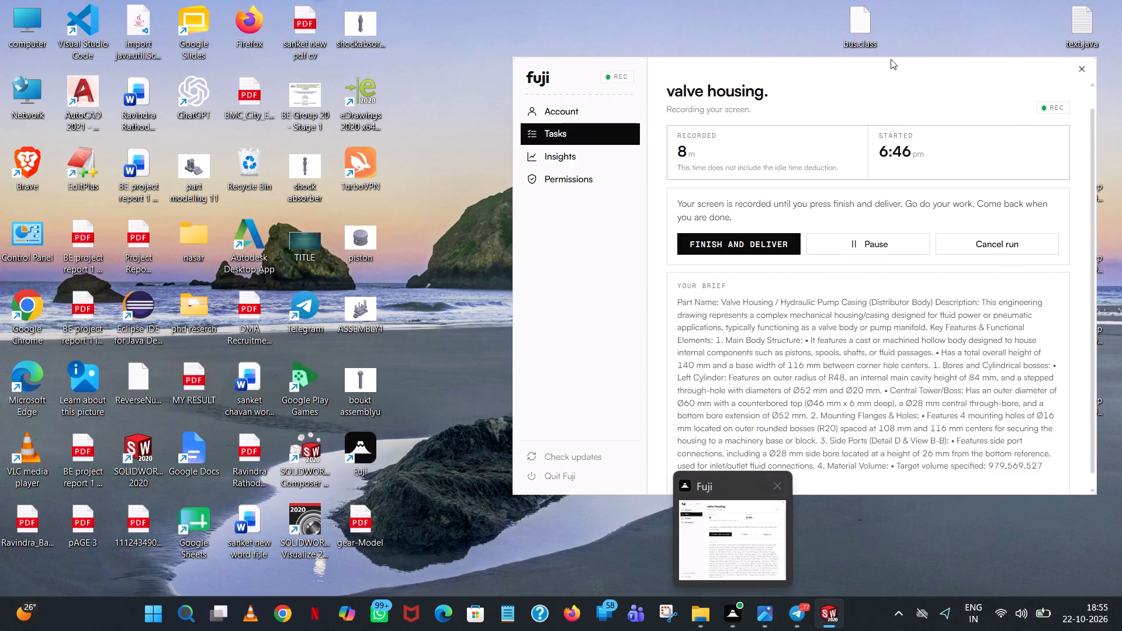
click(1017, 83)
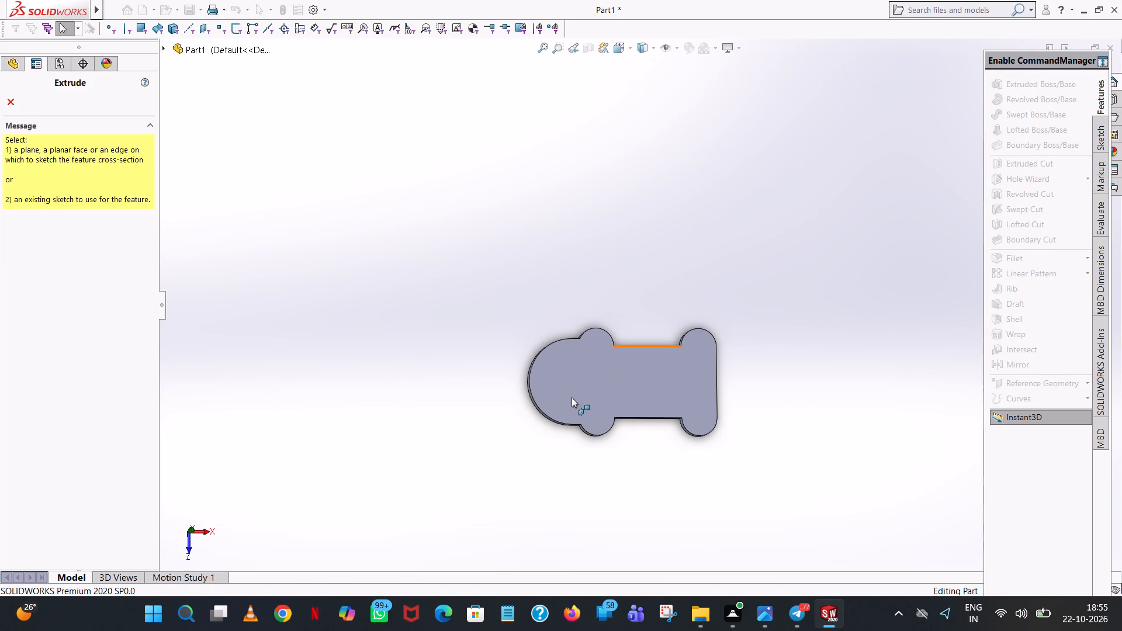
click(650, 377)
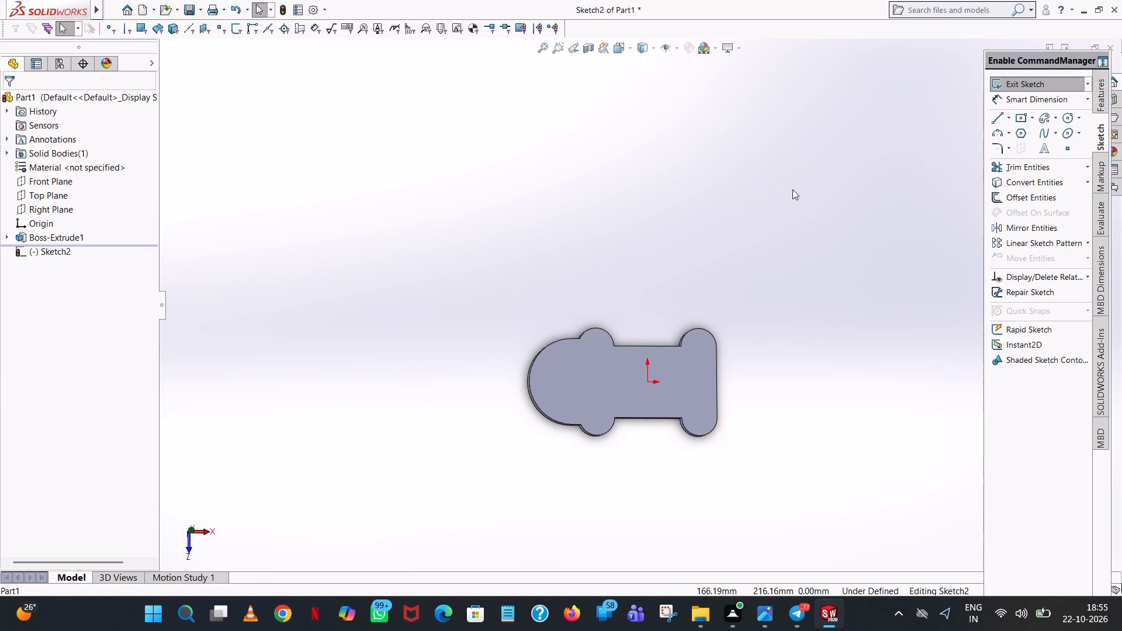
click(630, 47)
click(683, 116)
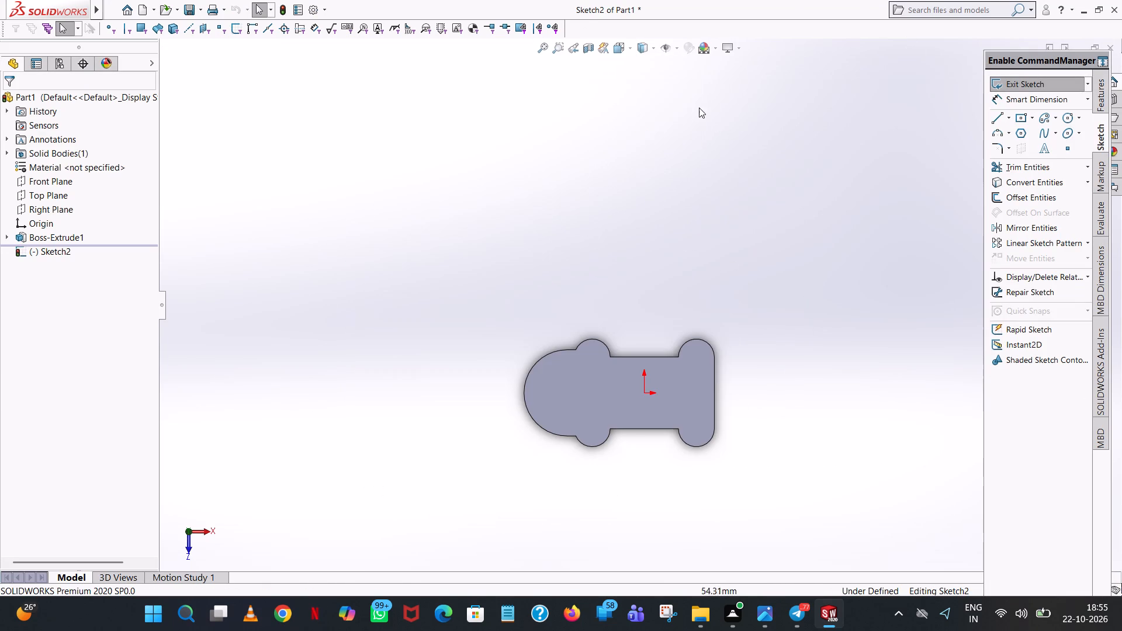
Sketch a circle centred on the plate's rounded left-end arc with a radius of 20 mm.
click(1067, 120)
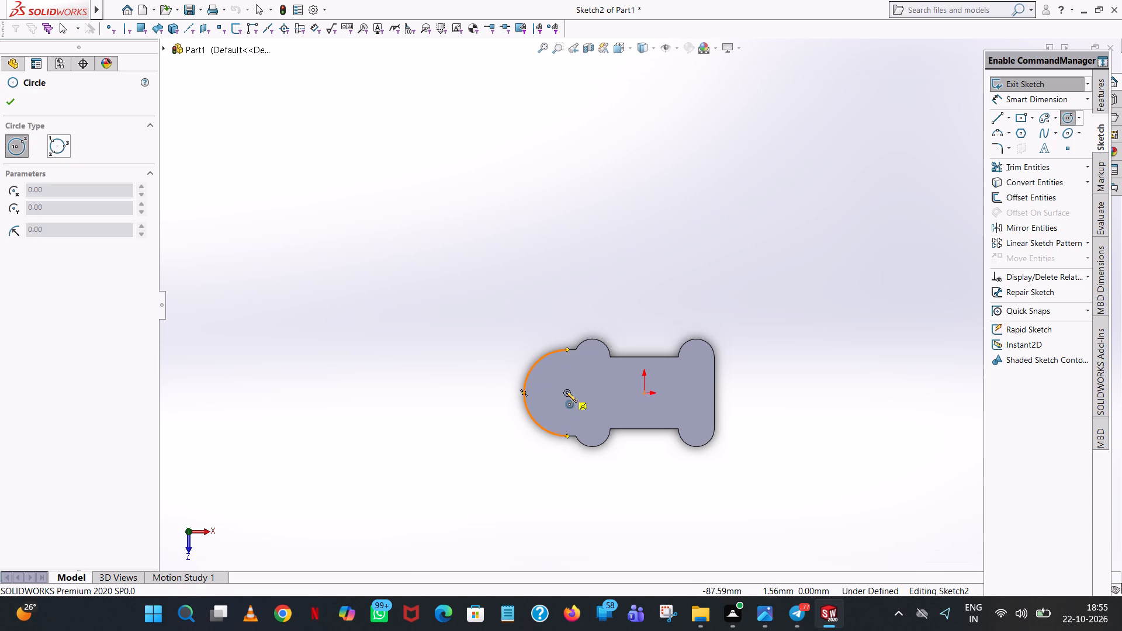
click(566, 393)
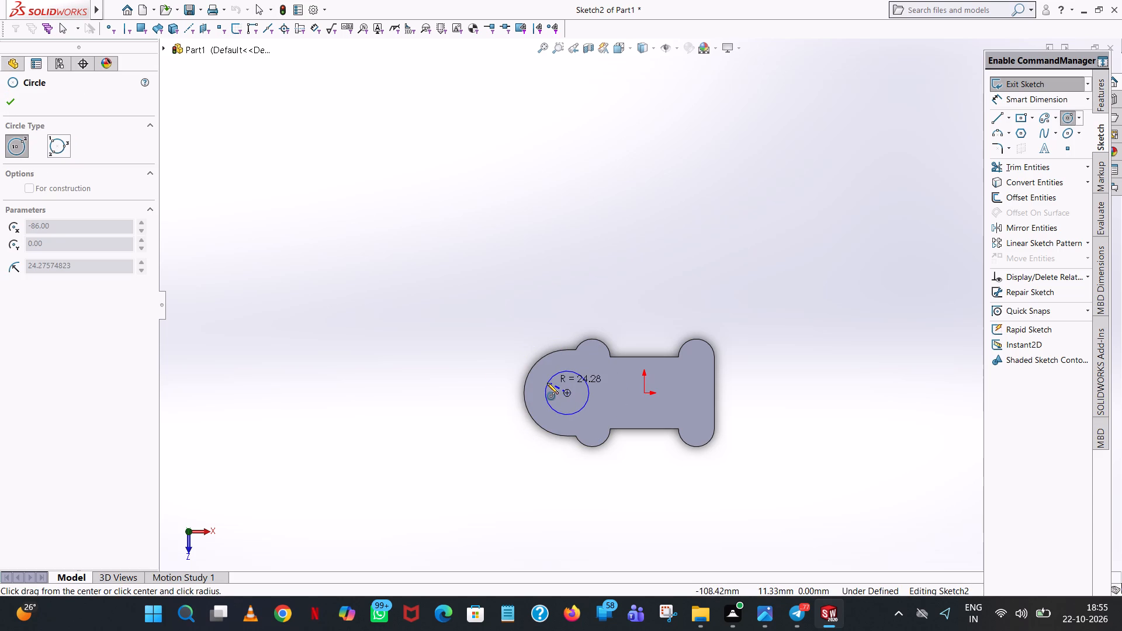
click(547, 383)
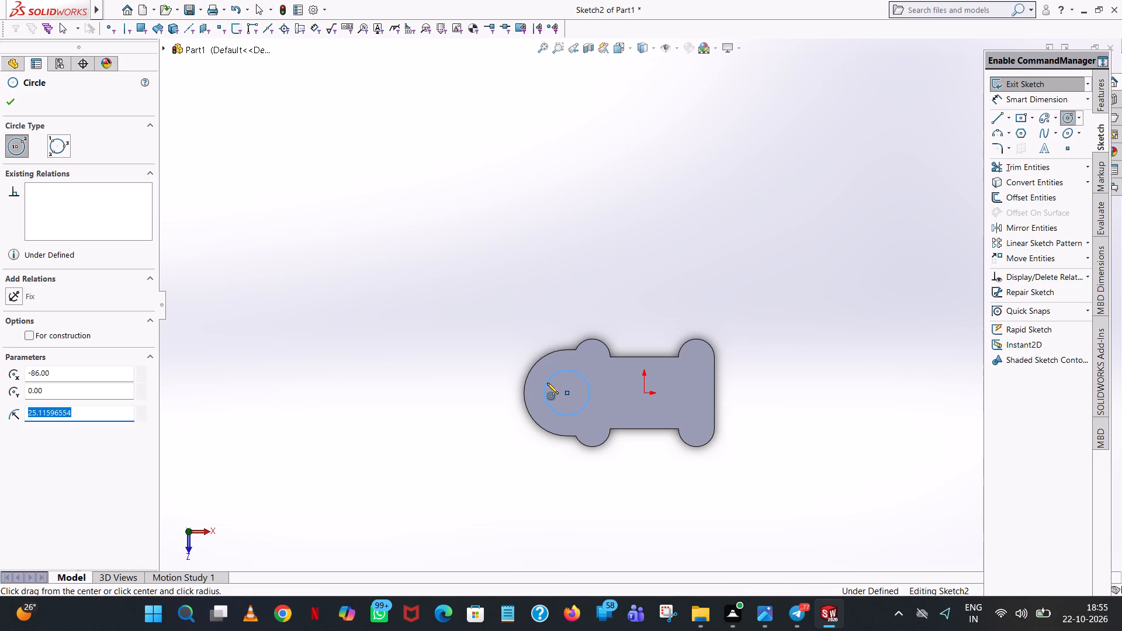
text(20)
key(Return)
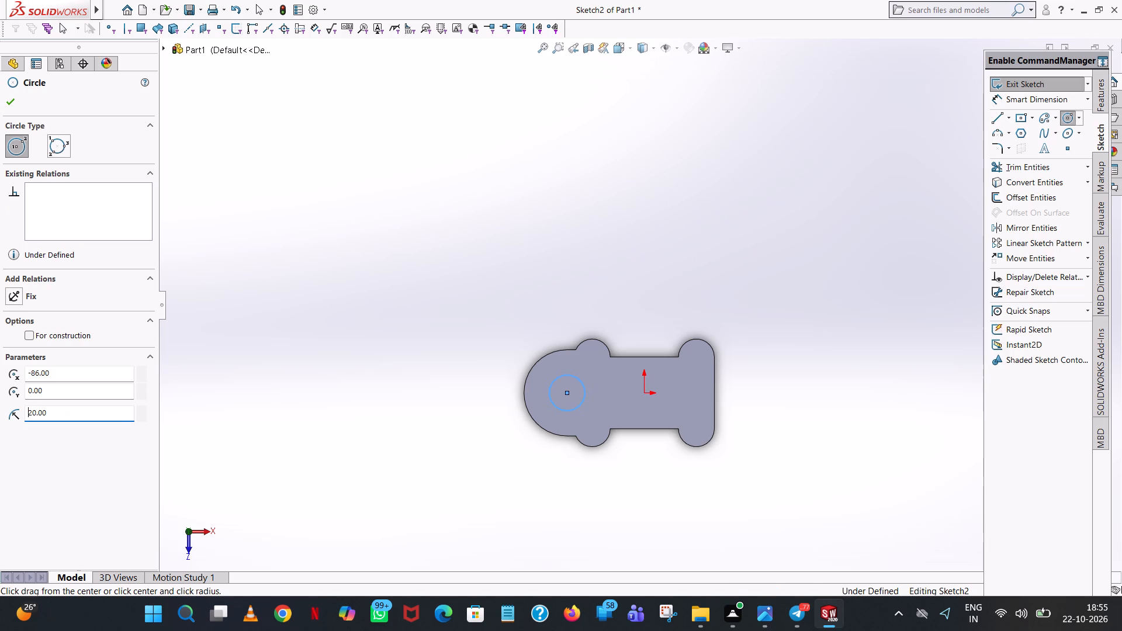
Set the left-end circle's radius to 40 mm.
scroll(586, 384, down, 4)
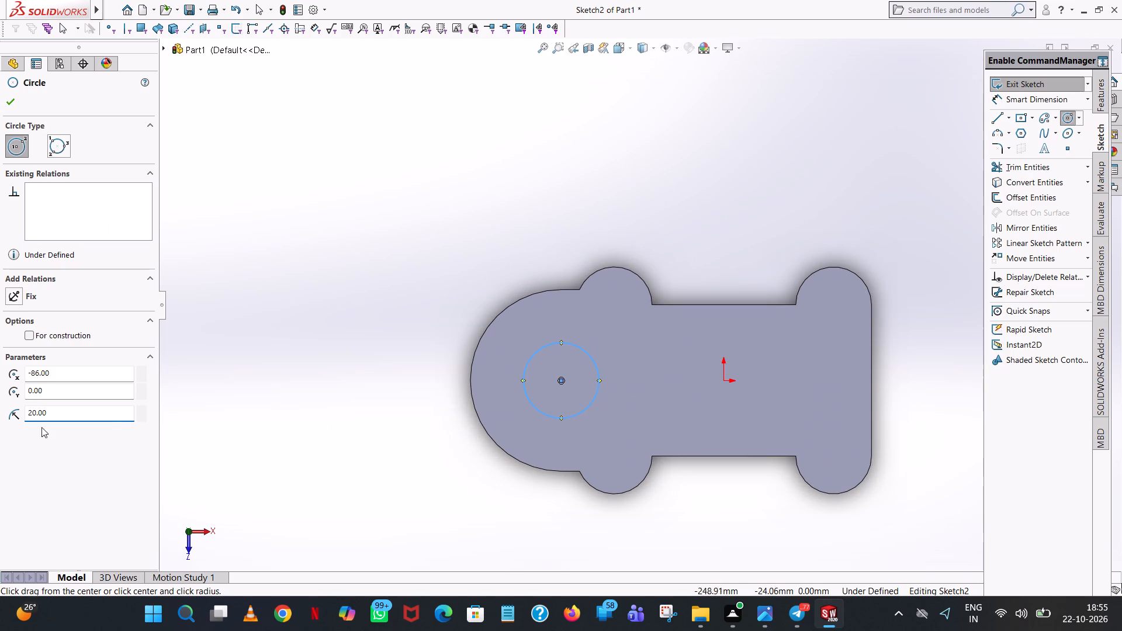
click(114, 406)
double_click(95, 412)
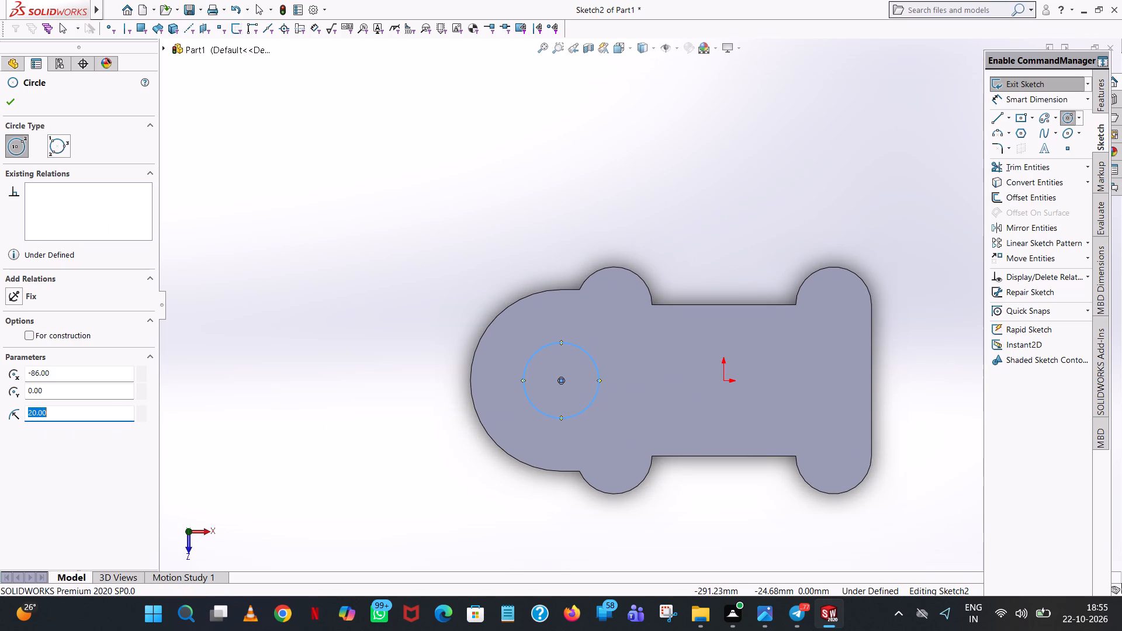
text(40)
key(Return)
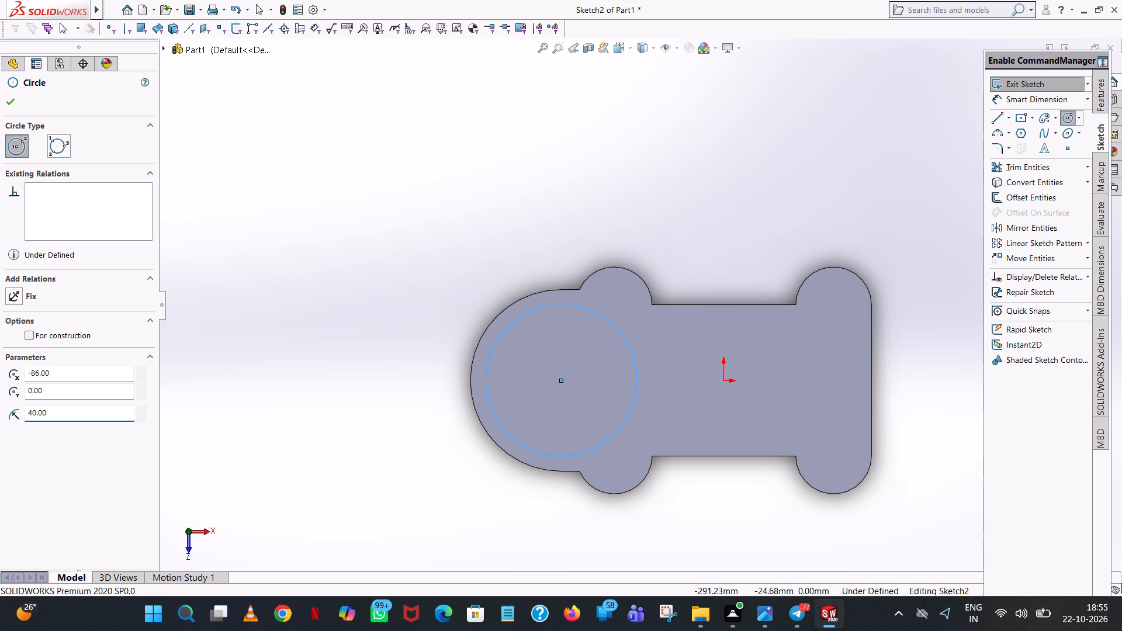
click(16, 100)
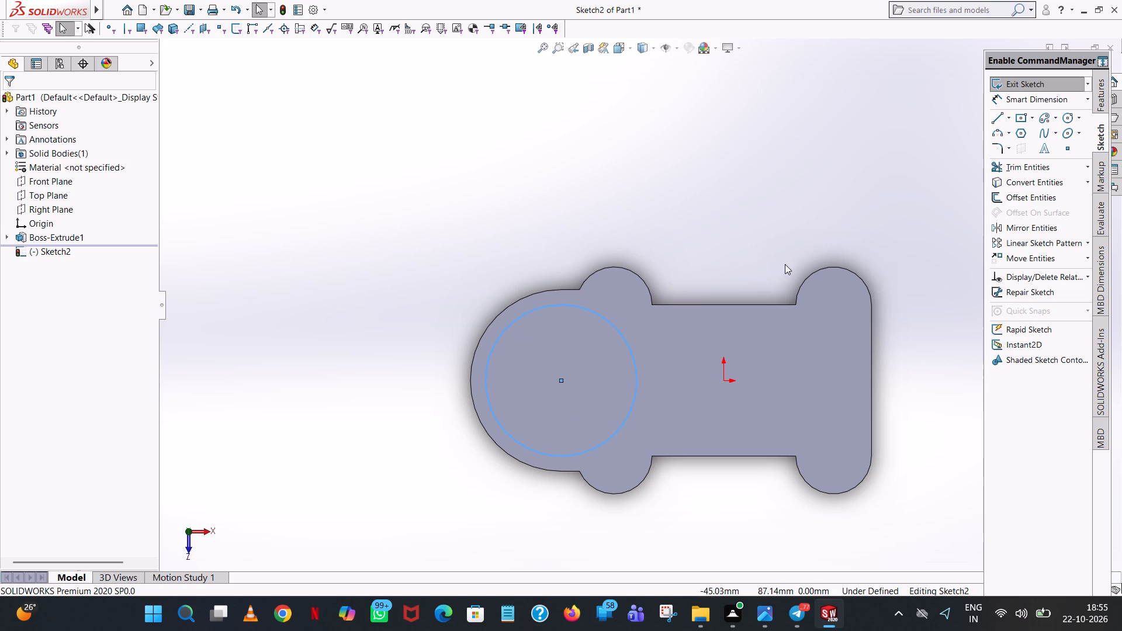
click(614, 90)
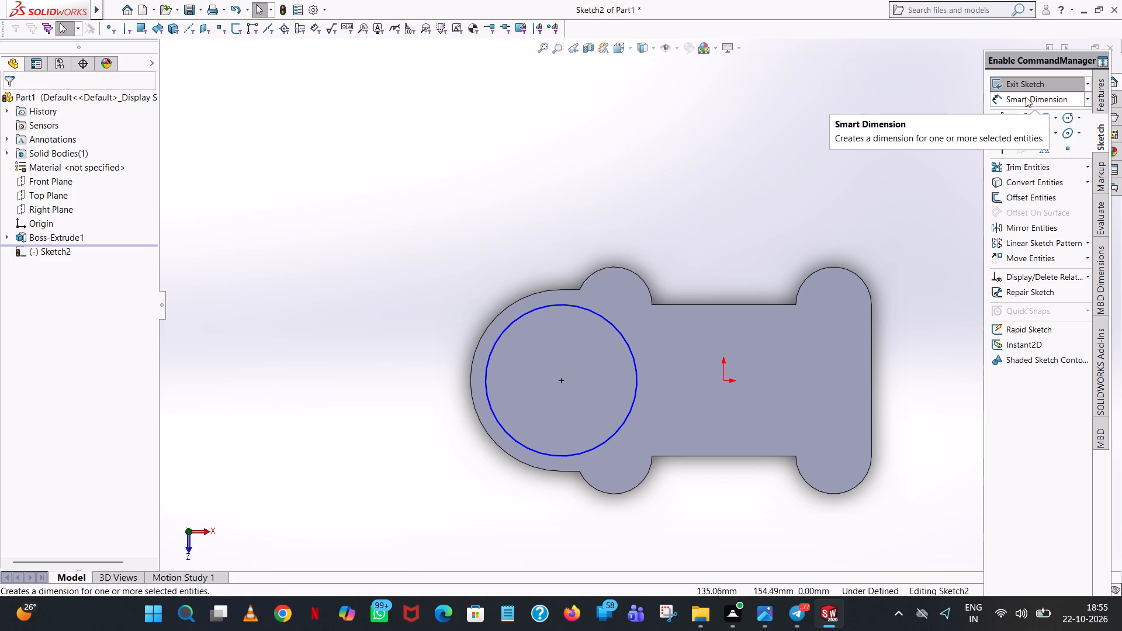
Sketch four circles of 20 mm radius, each centred on one of the plate's four rounded corner arcs.
click(1069, 115)
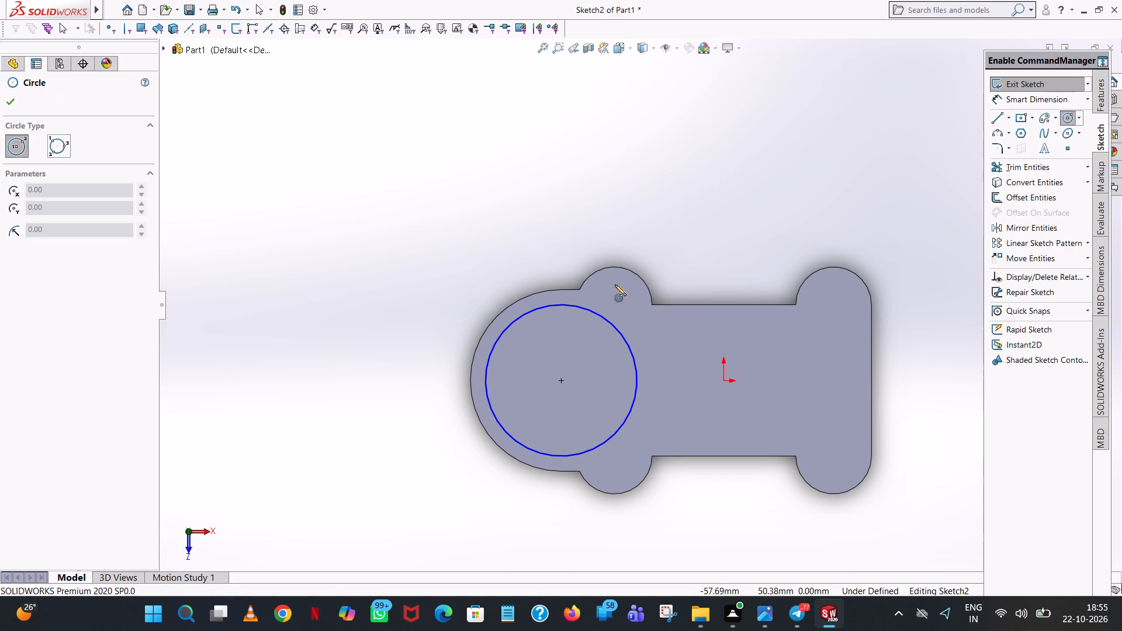
click(615, 306)
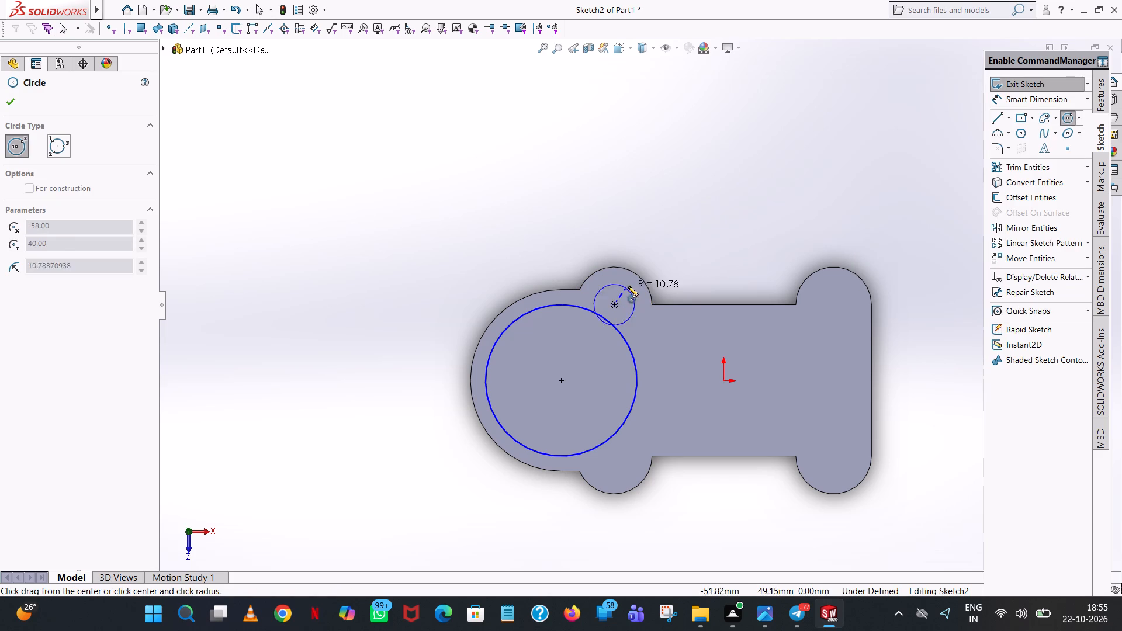
click(635, 272)
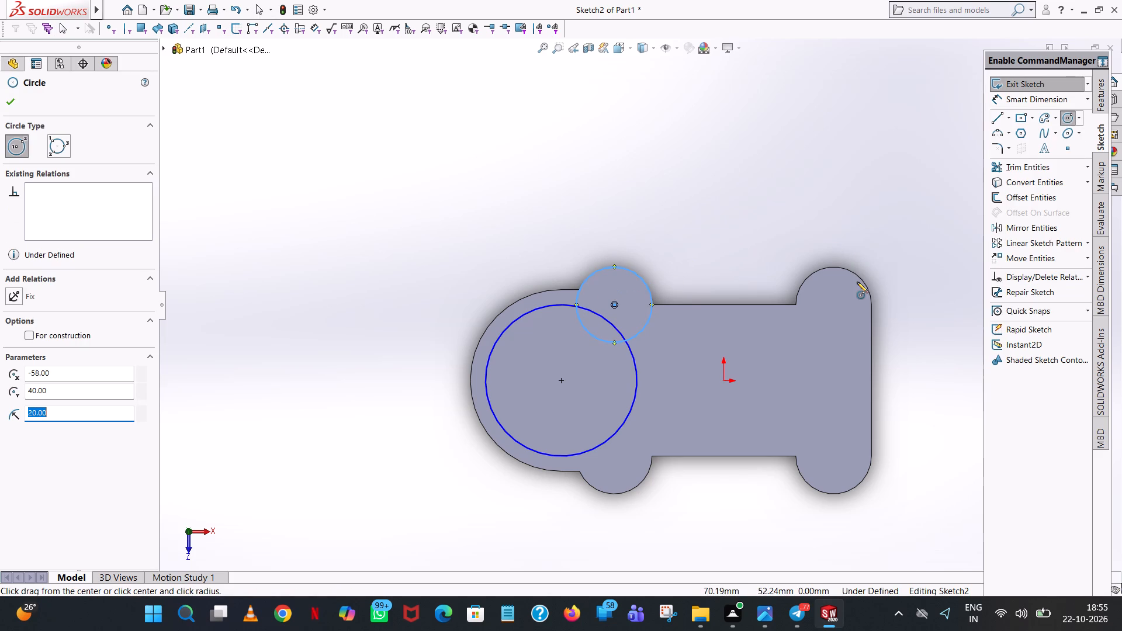
click(834, 304)
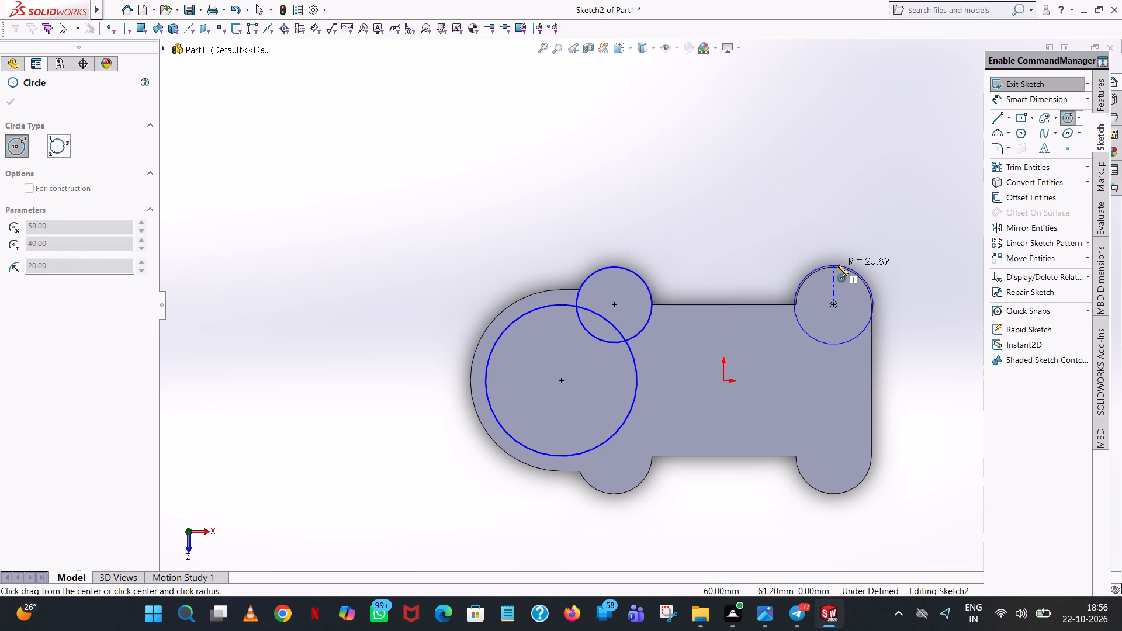
click(837, 265)
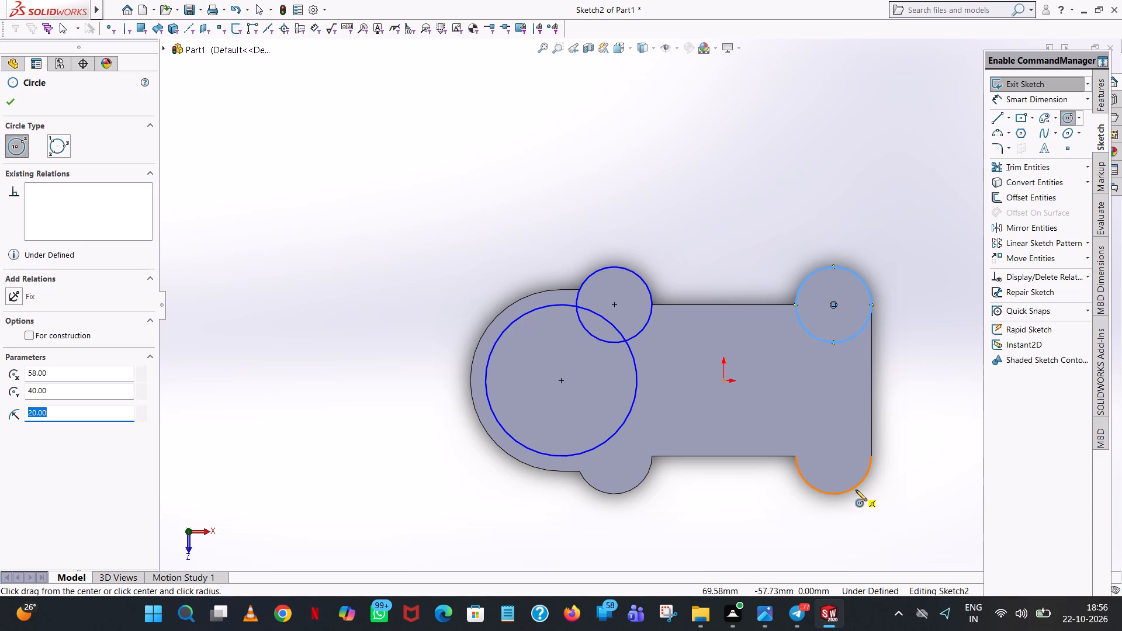
click(833, 455)
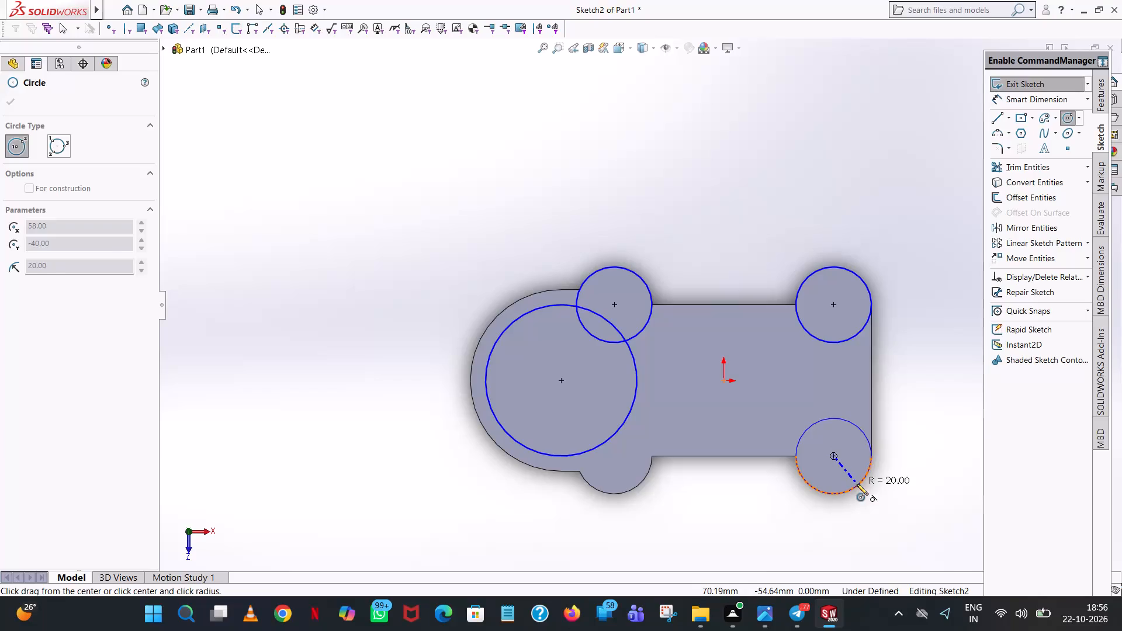
click(857, 484)
right_click(857, 484)
click(876, 490)
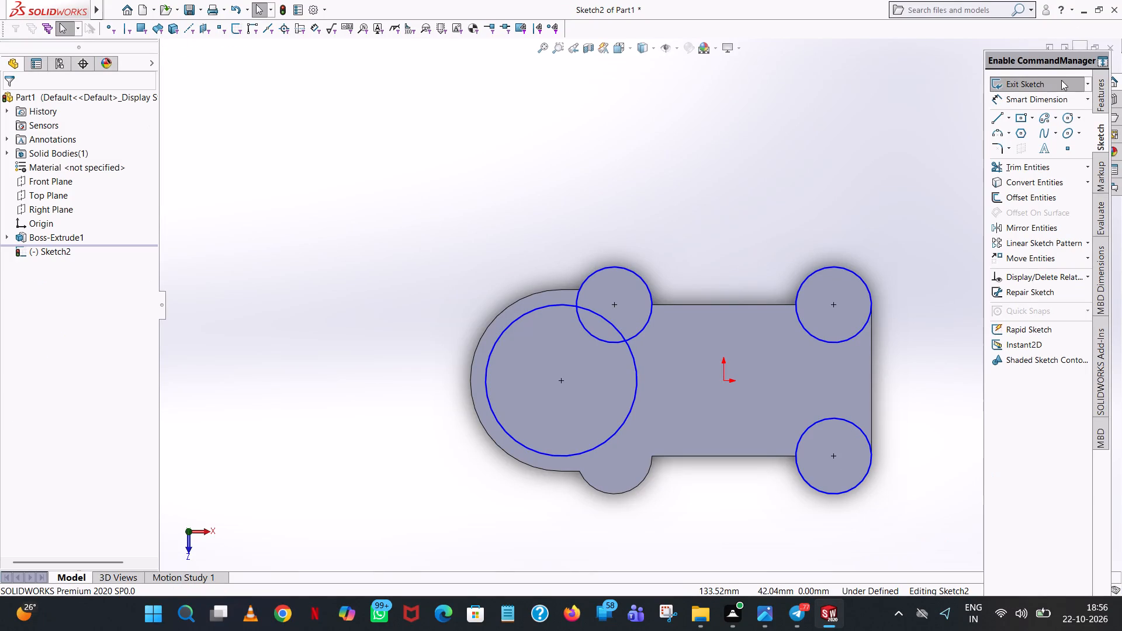
click(1069, 116)
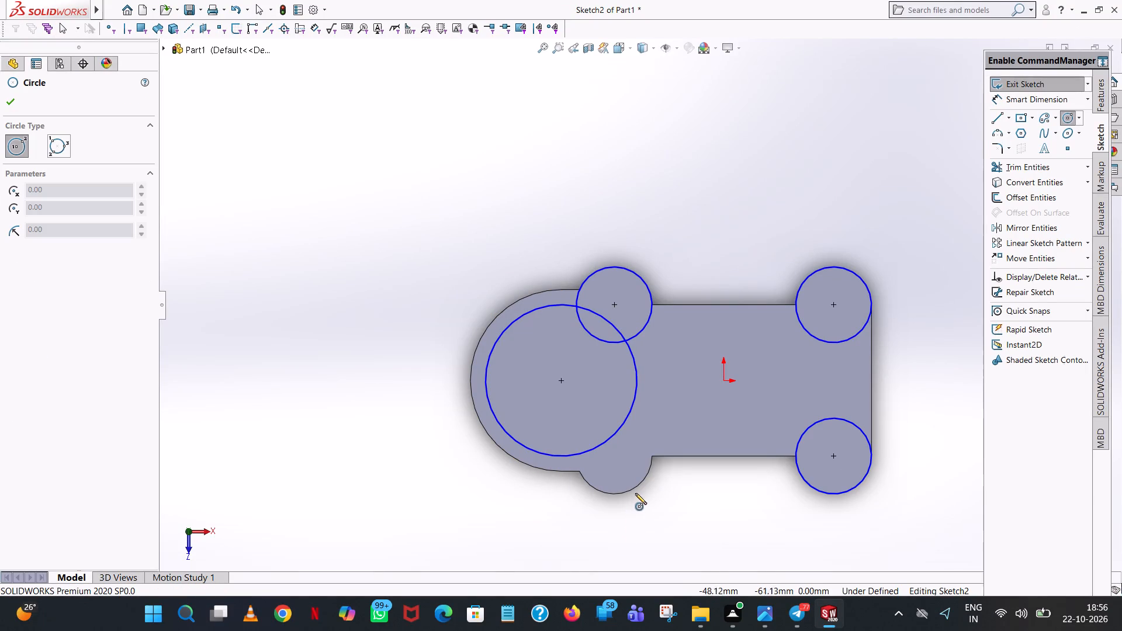
click(614, 455)
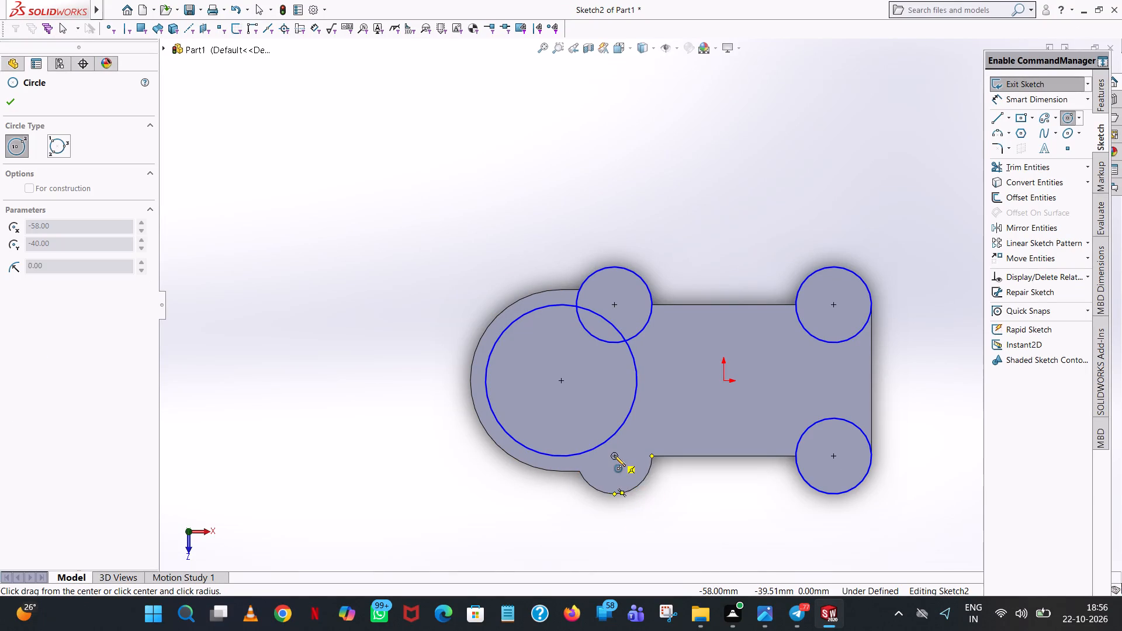
click(629, 490)
right_click(629, 490)
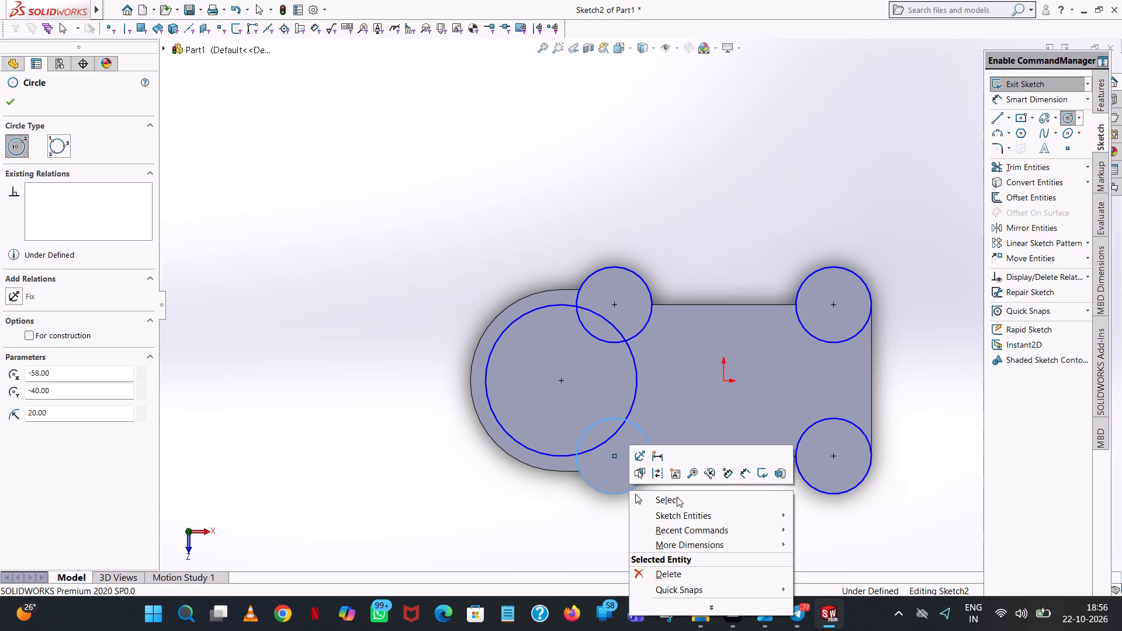
click(678, 498)
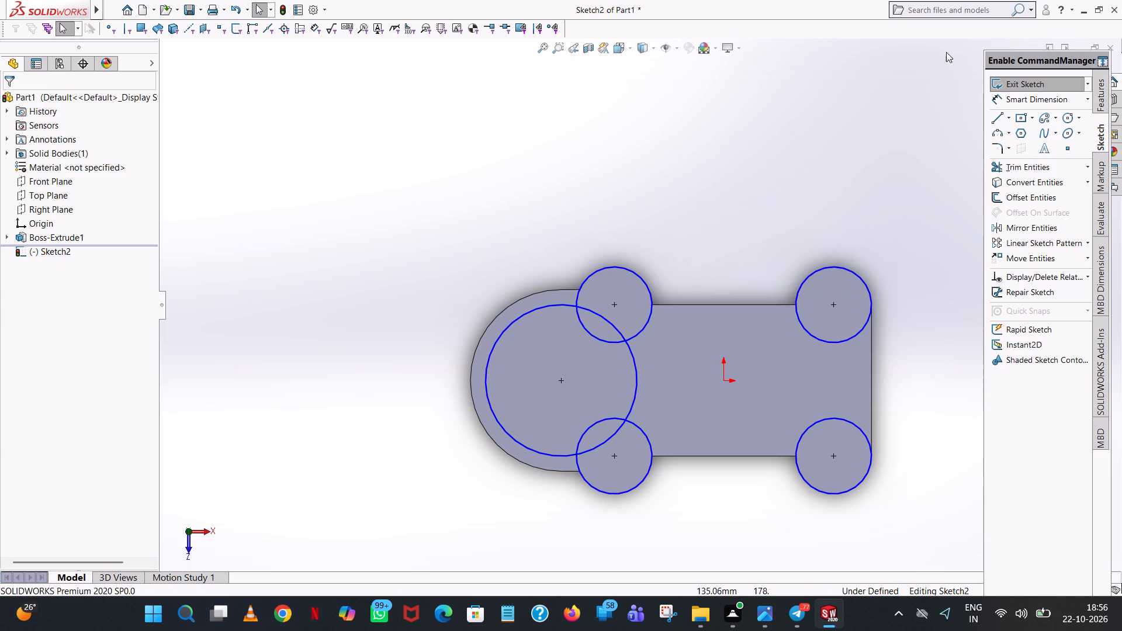
Sketch a vertical line across the 40 mm radius circle, from its bottom quadrant point to its top quadrant point.
scroll(728, 384, up, 2)
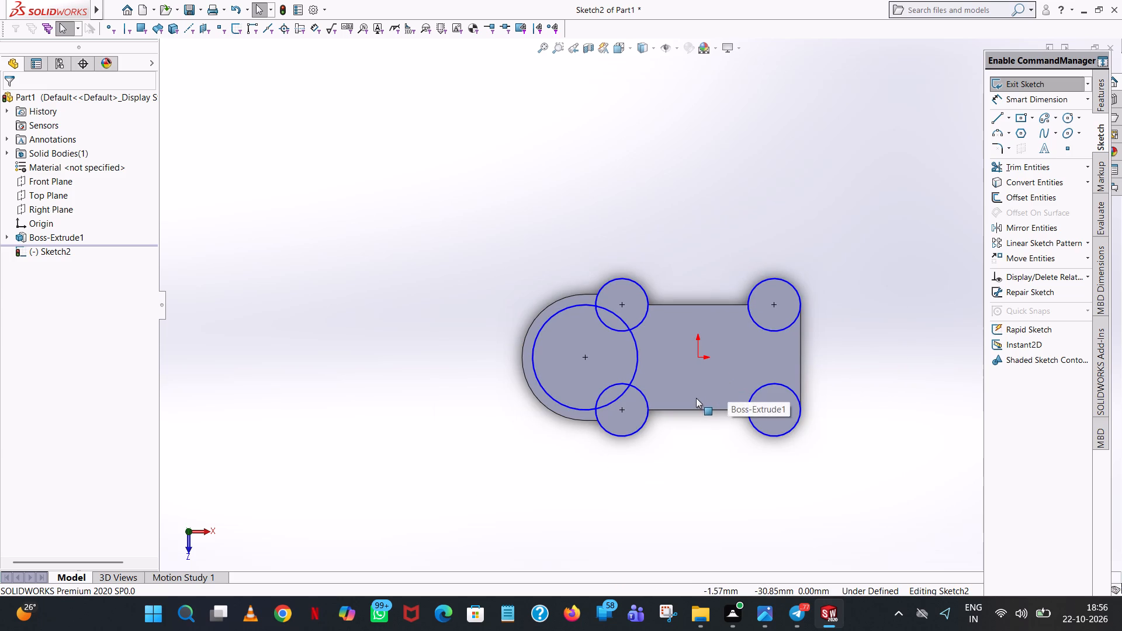
click(993, 115)
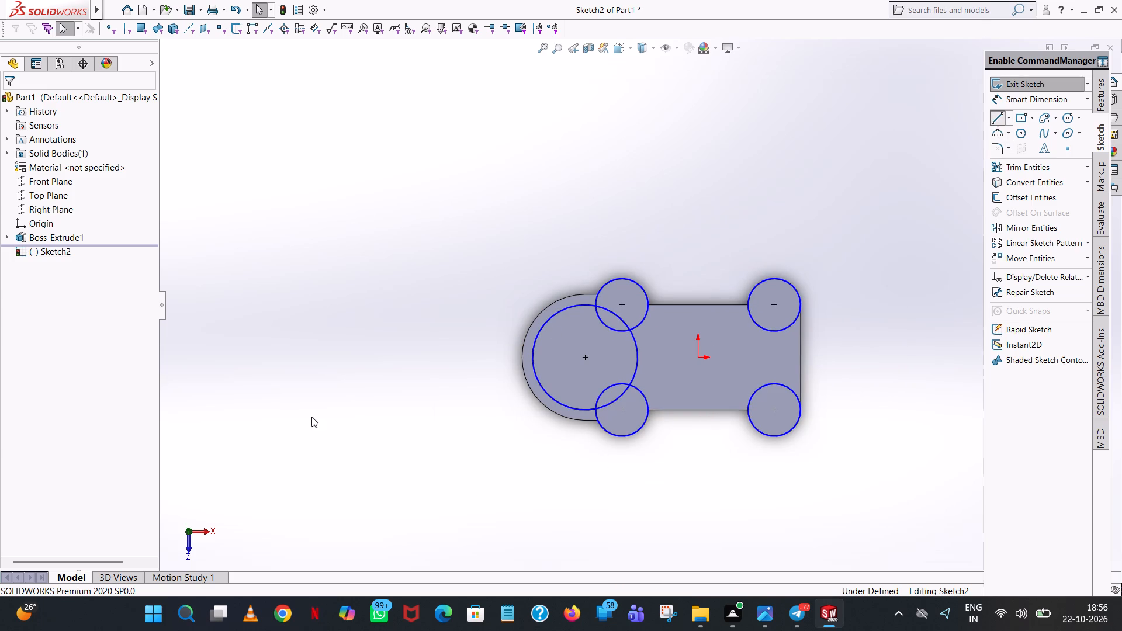
click(586, 411)
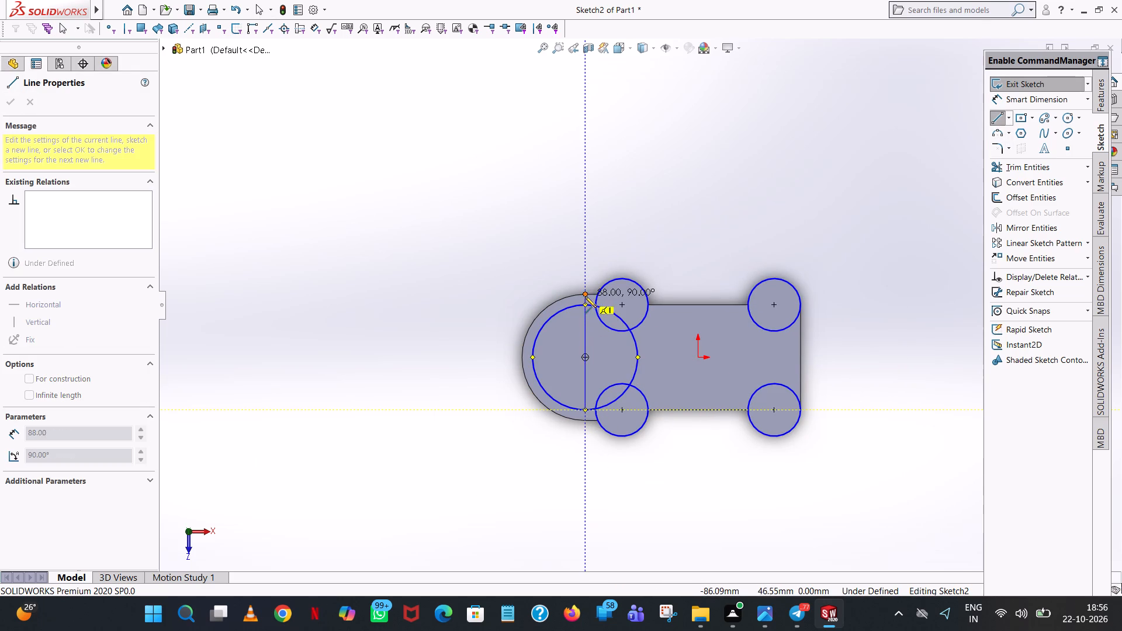
click(585, 306)
right_click(585, 306)
click(625, 316)
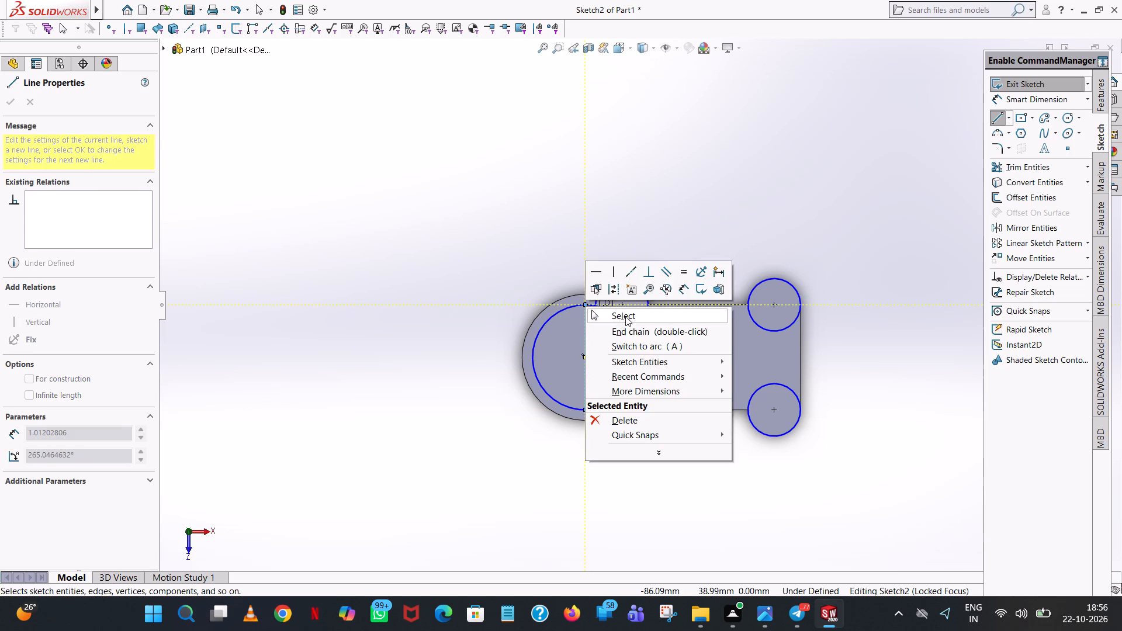
Sketch an 8 mm horizontal line from the vertical line's top end to the nearest point of the upper-left corner circle.
click(1000, 117)
scroll(604, 328, down, 4)
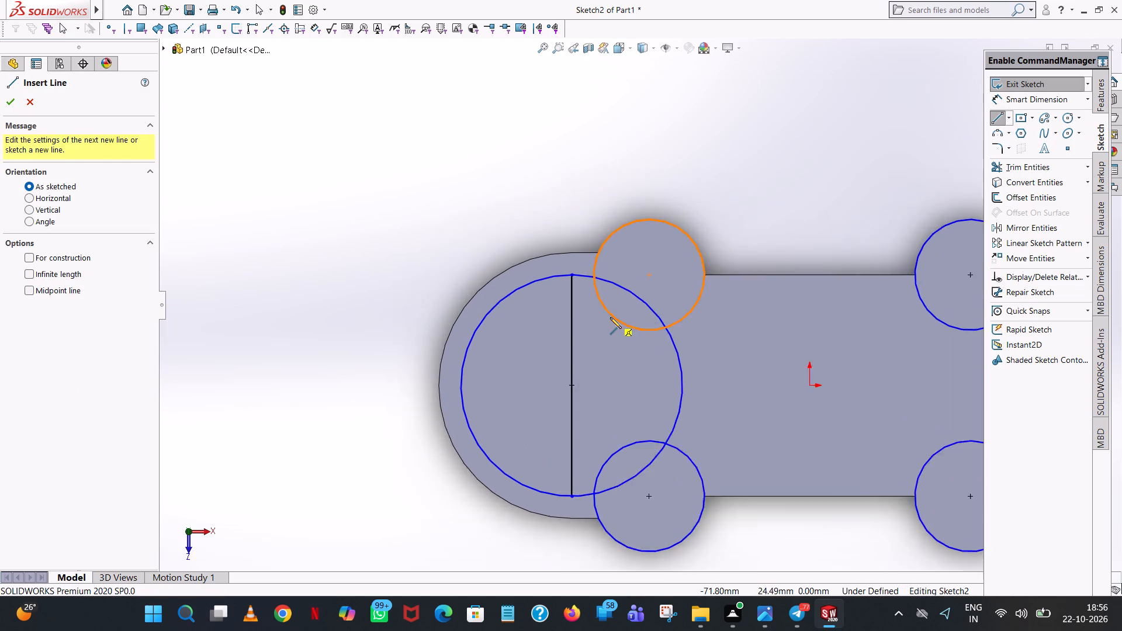
scroll(610, 317, down, 3)
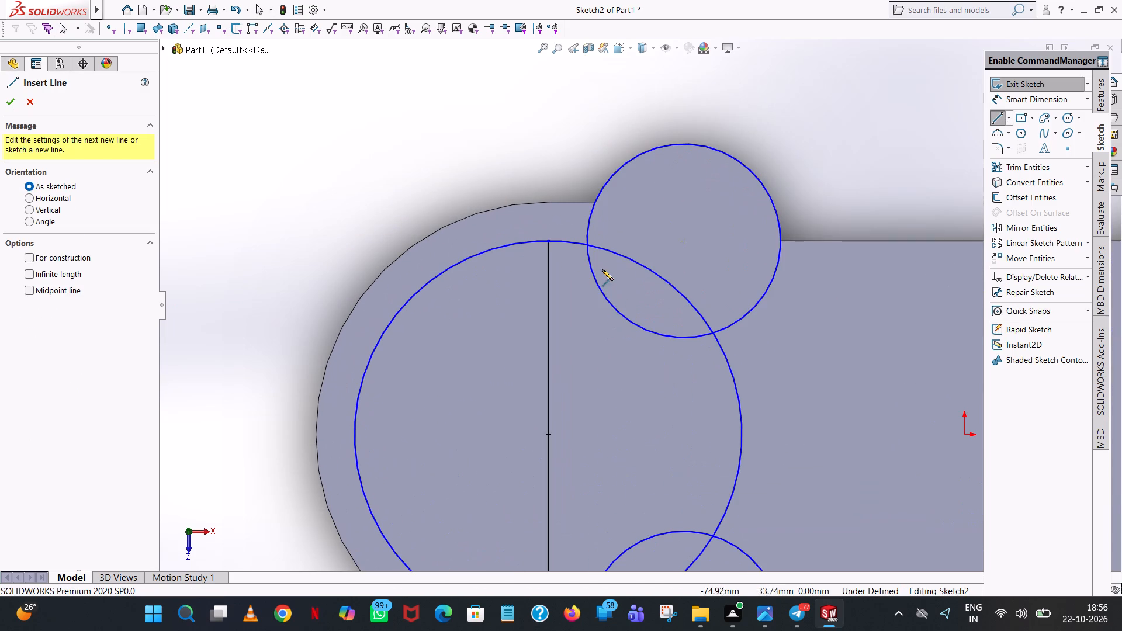
scroll(589, 255, up, 3)
scroll(610, 300, down, 6)
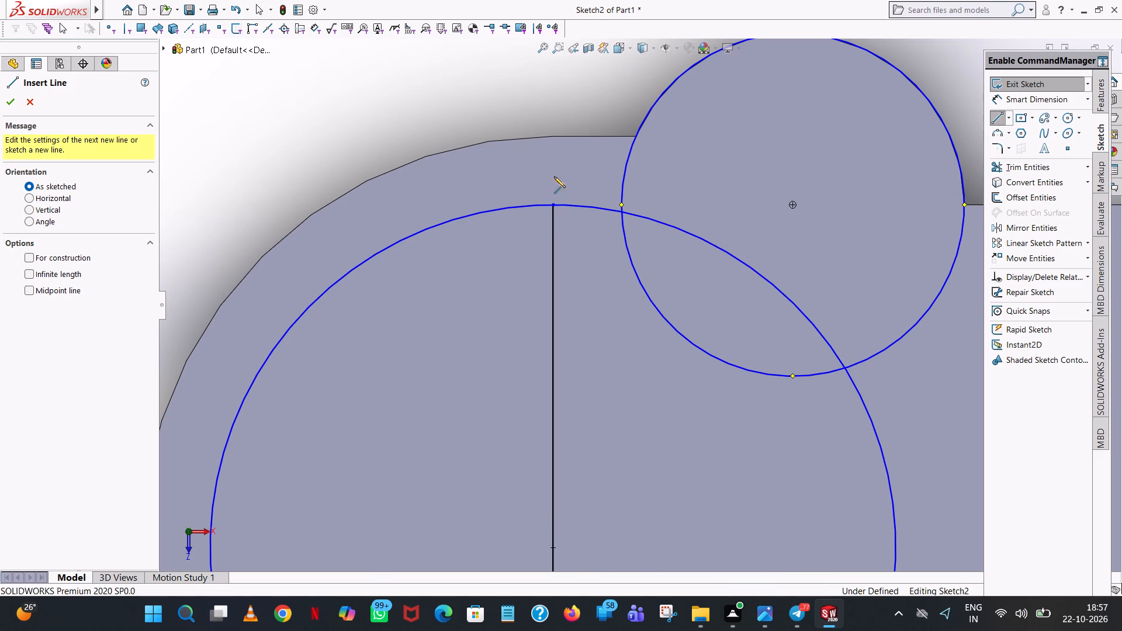
click(553, 204)
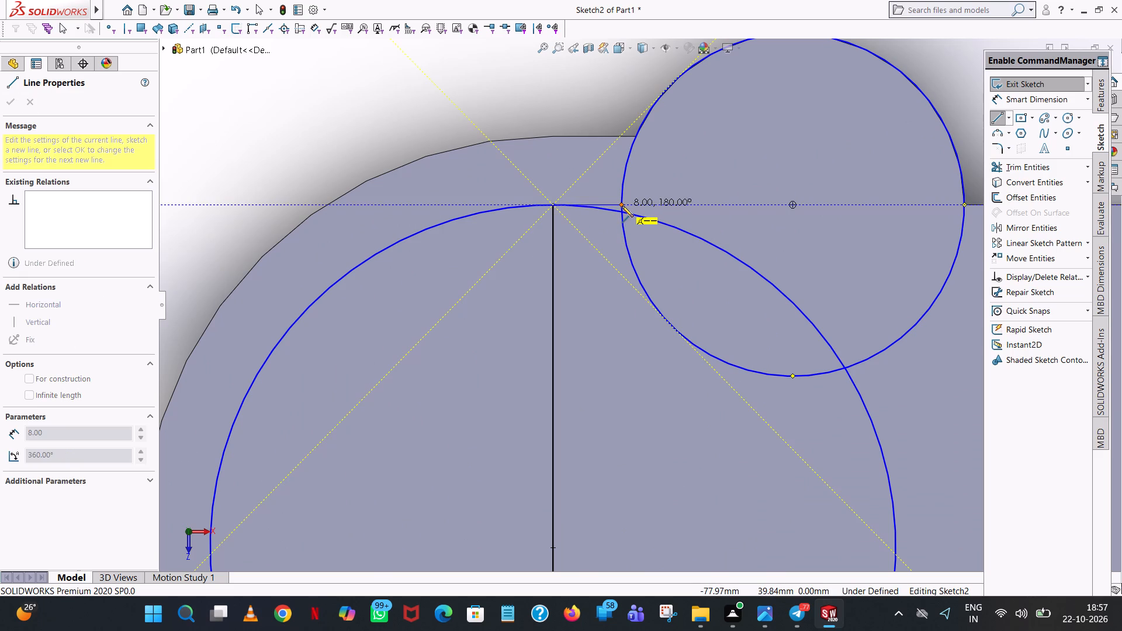
click(622, 206)
right_click(622, 206)
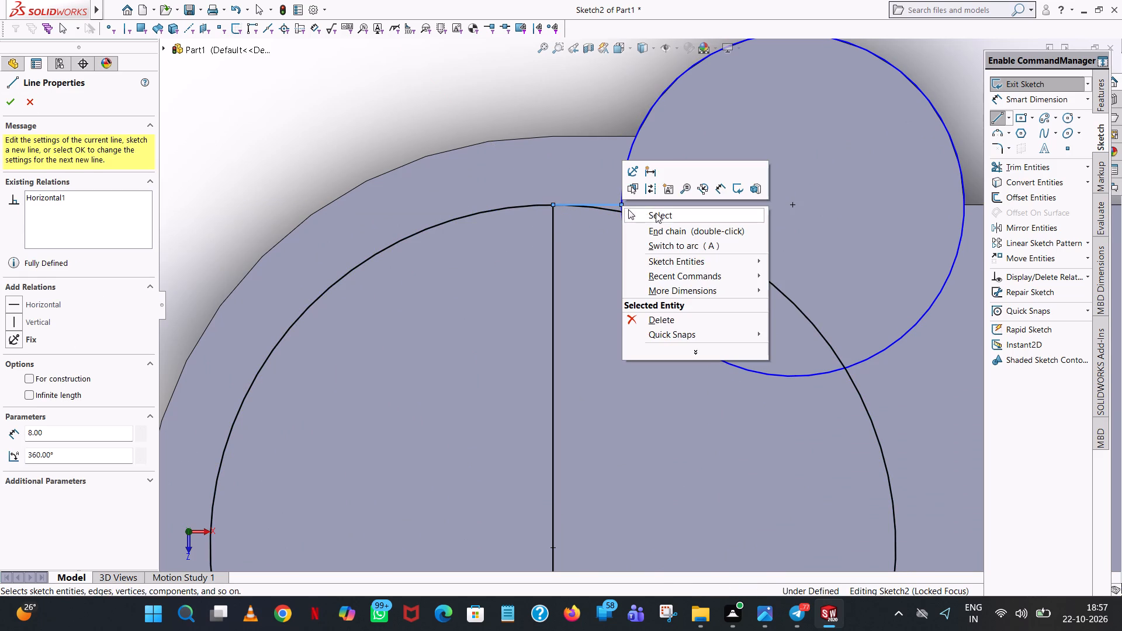
click(656, 213)
Sketch an 8 mm horizontal line from the vertical line's bottom end to the edge of the lower-left corner circle.
scroll(619, 304, up, 6)
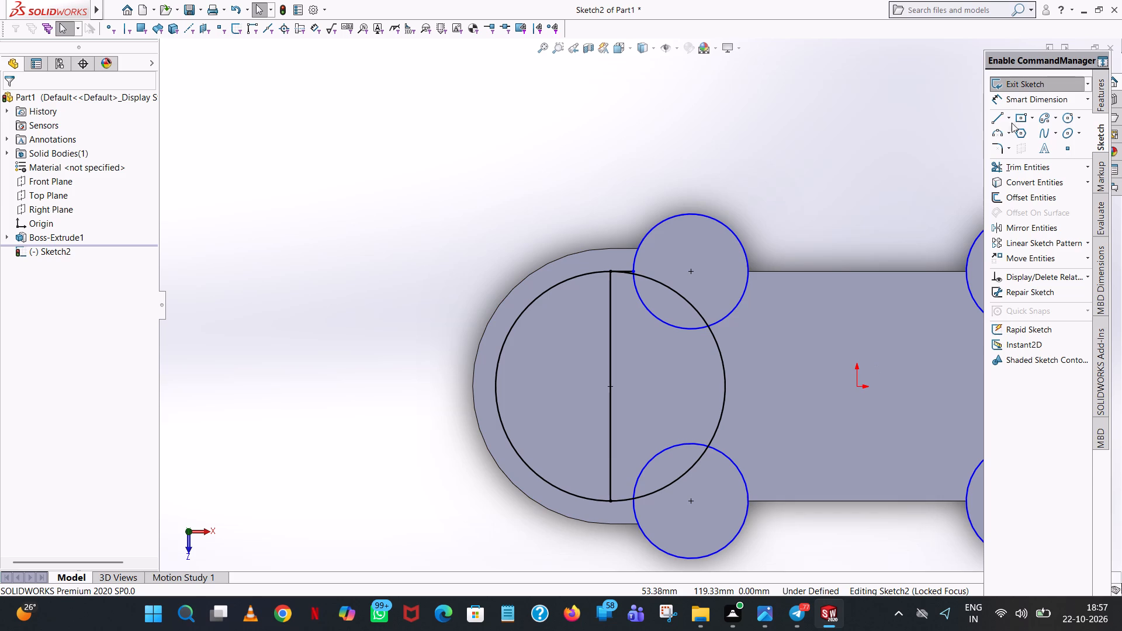
click(991, 117)
scroll(643, 545, down, 4)
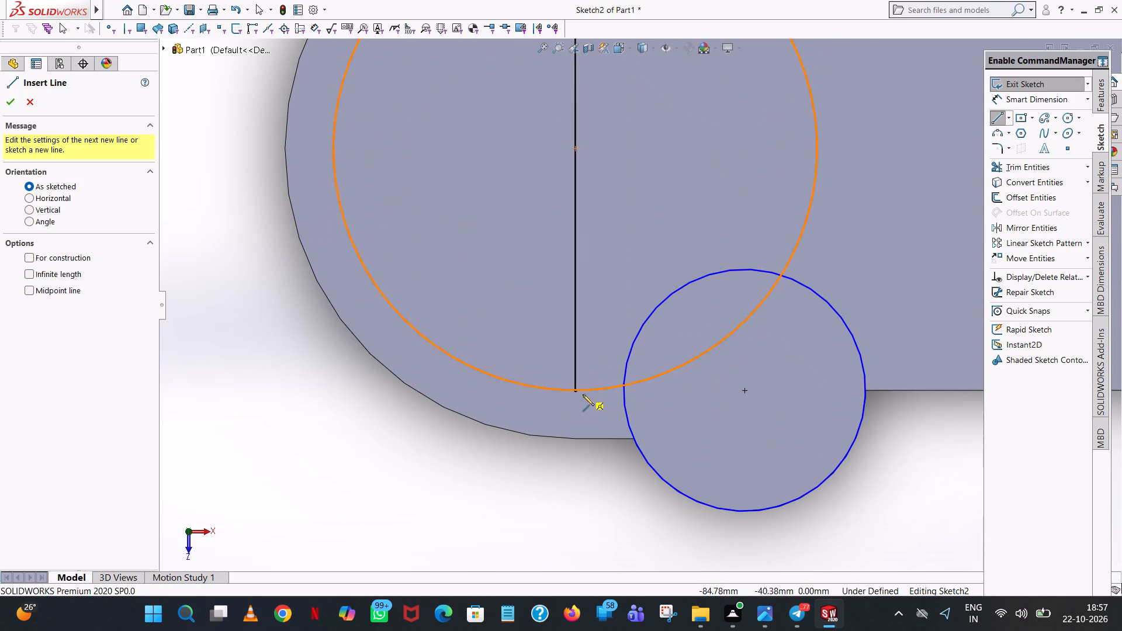
click(576, 391)
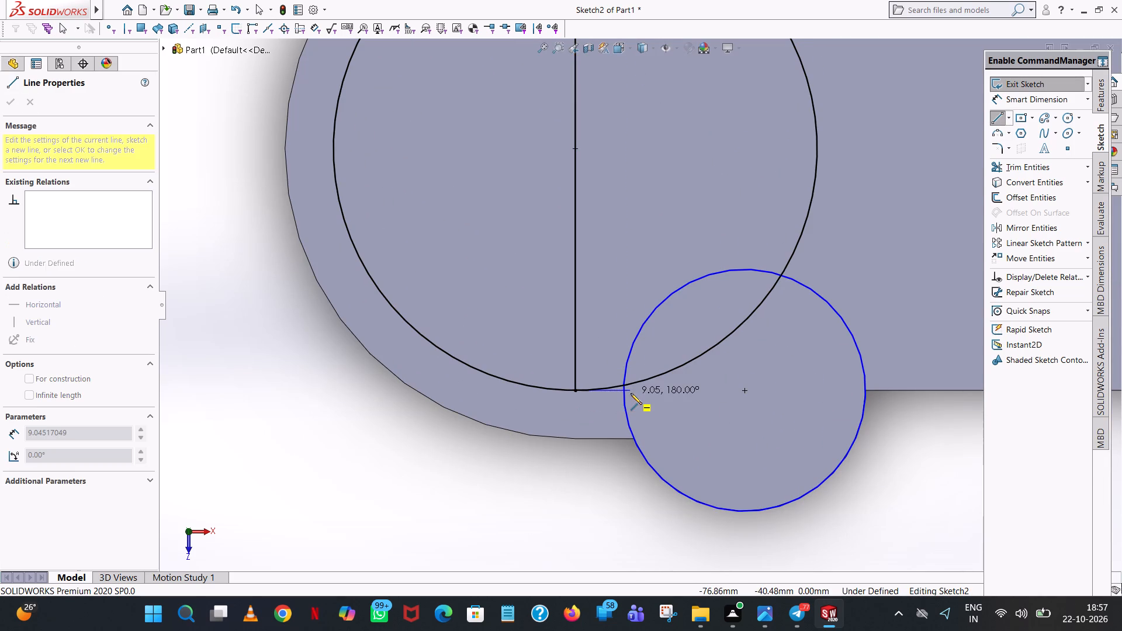
click(625, 391)
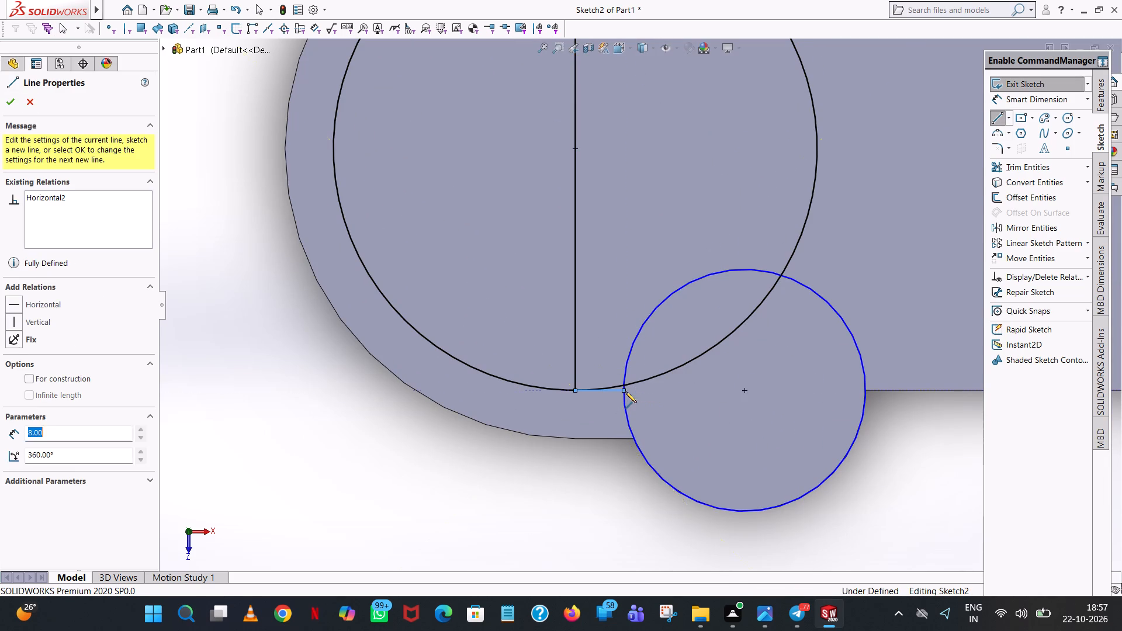
right_click(625, 391)
click(664, 400)
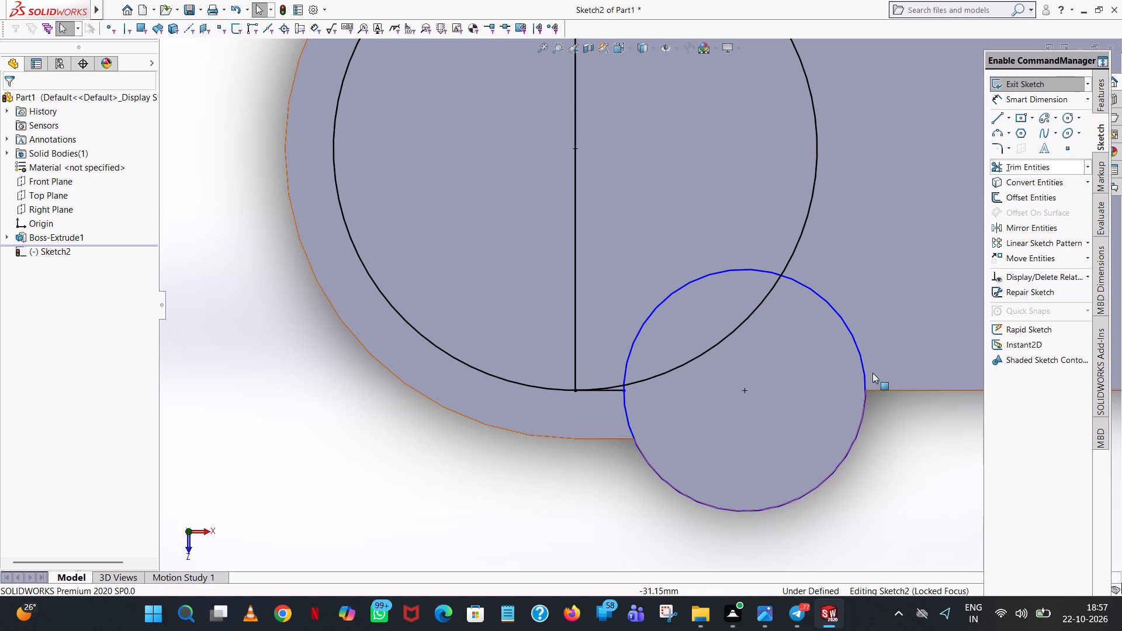
Sketch a 76 mm horizontal line along the plate's lower edge, joining the facing quadrant points of the two lower corner circles.
scroll(901, 282, up, 6)
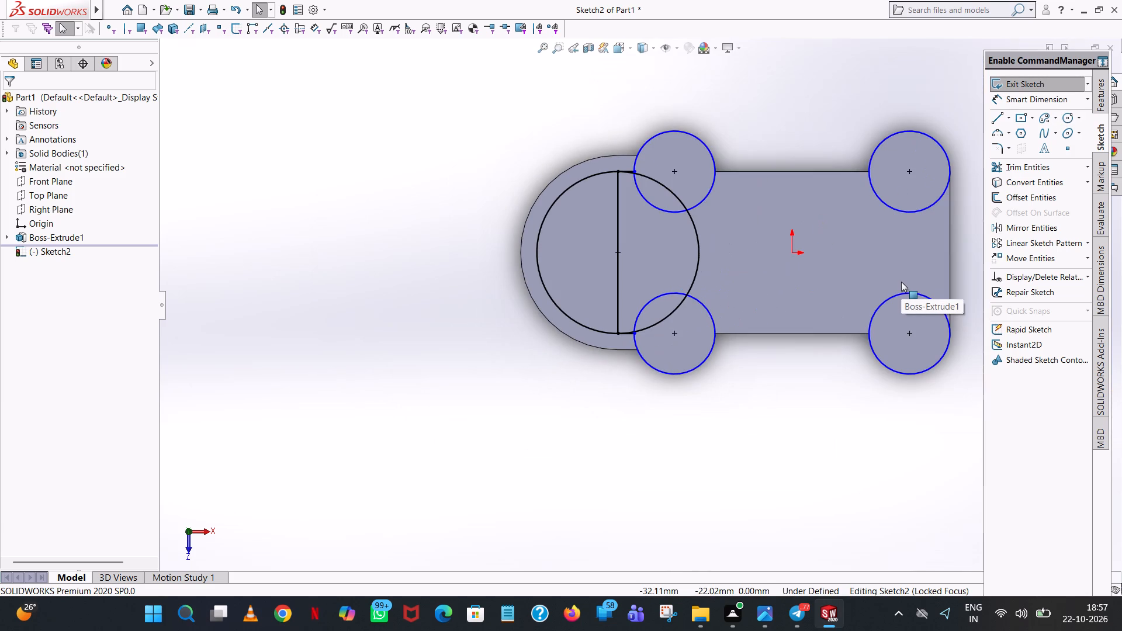
click(997, 120)
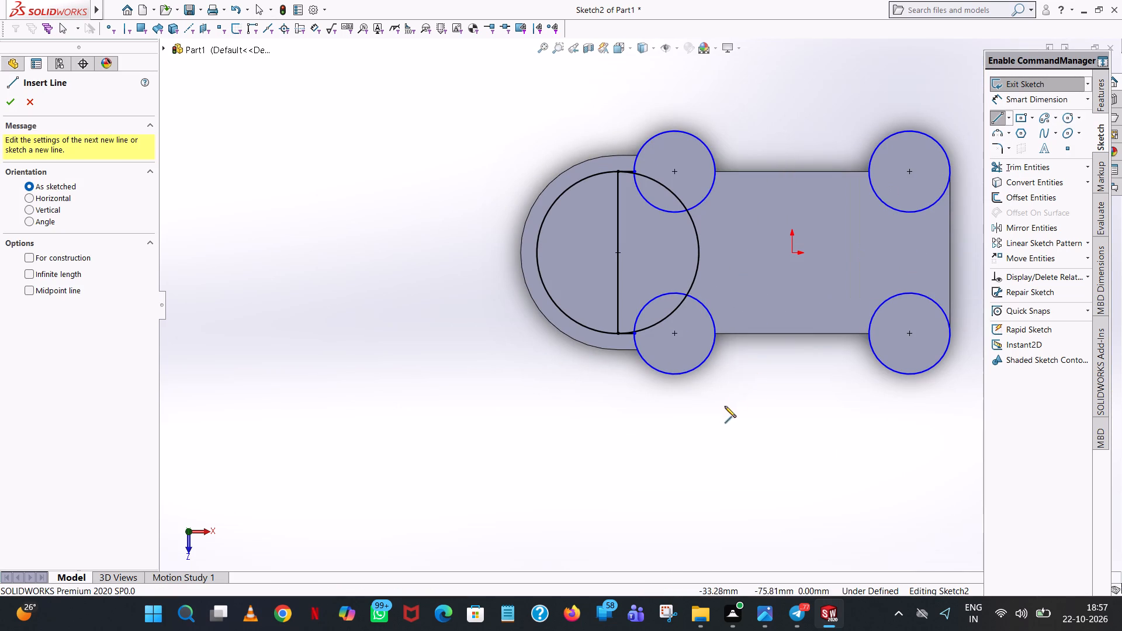
click(716, 334)
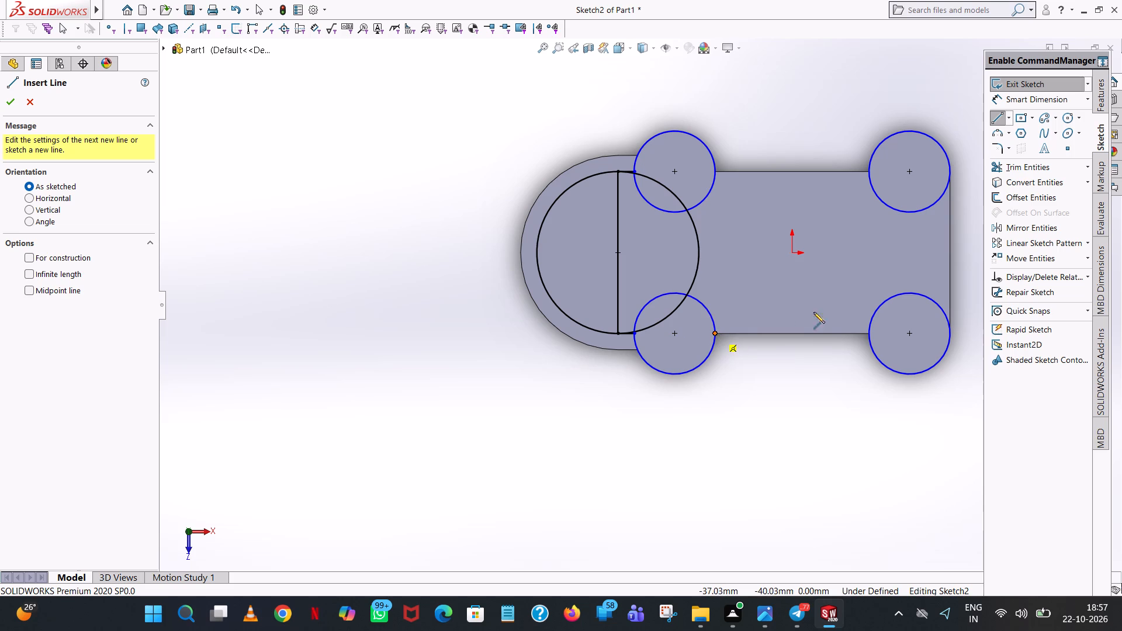
click(868, 334)
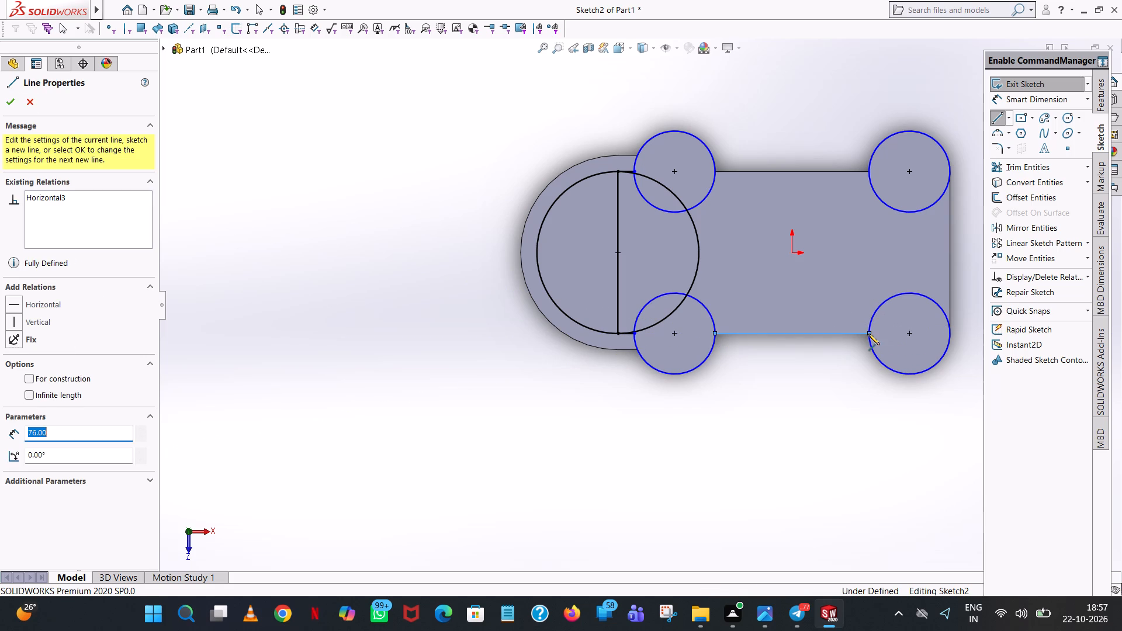
right_click(868, 334)
click(905, 345)
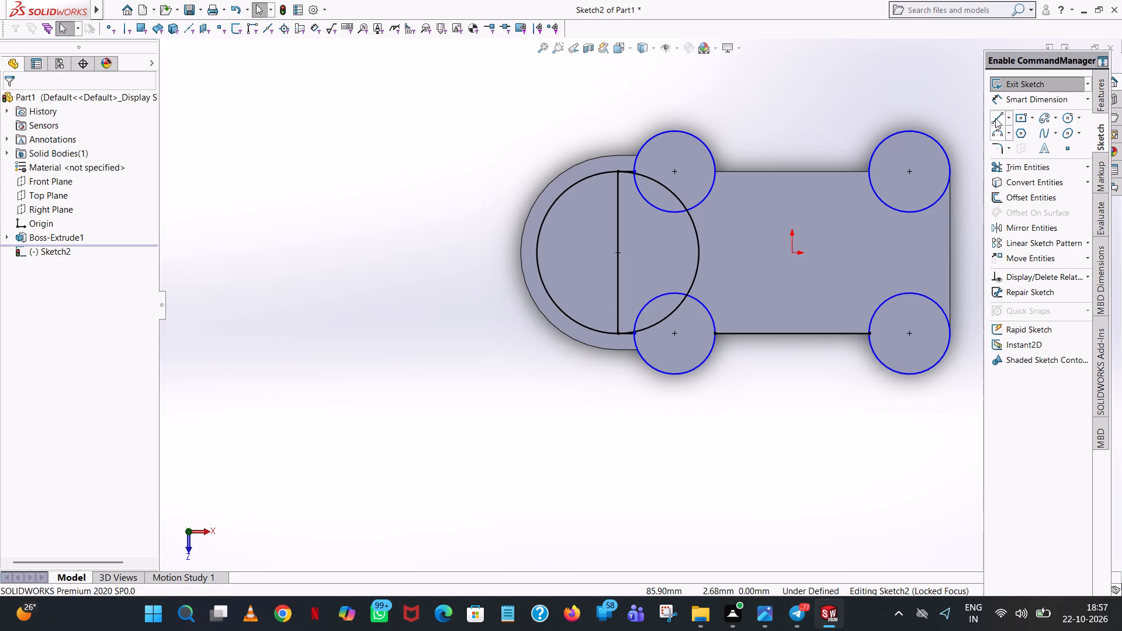
Sketch an 8 mm horizontal line inward from the midpoint of the plate's straight right-end edge.
click(995, 118)
click(950, 252)
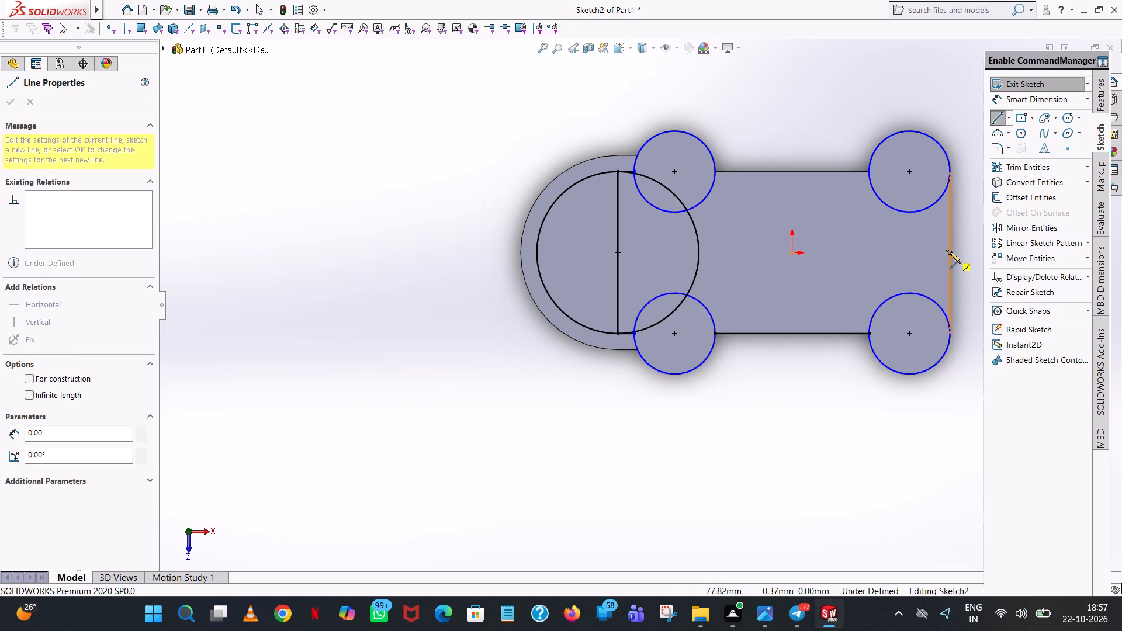
click(925, 254)
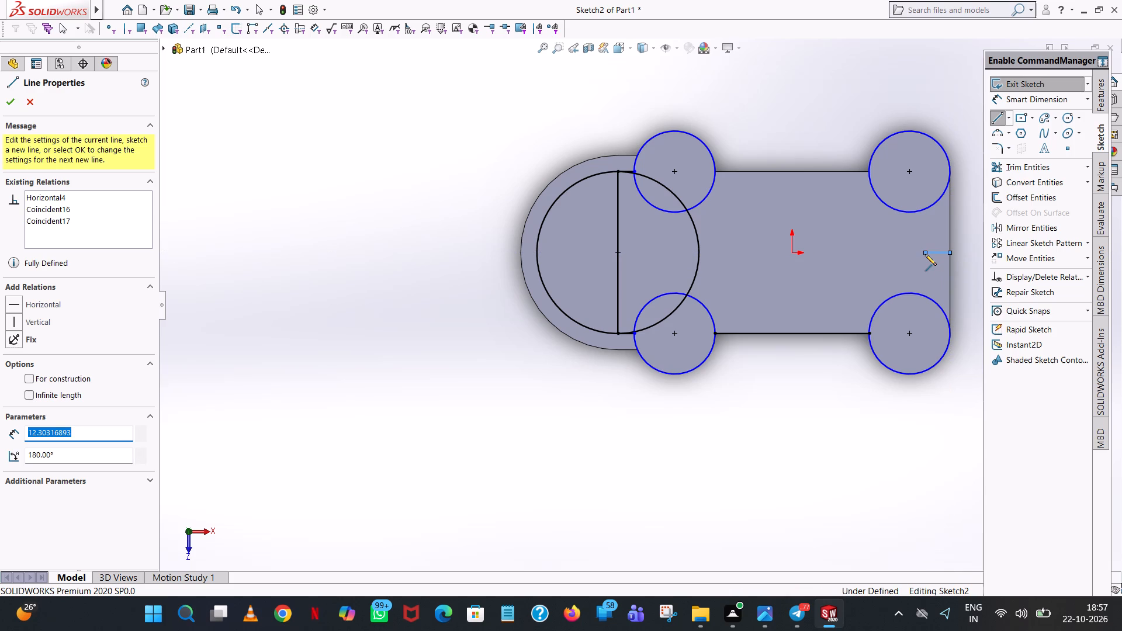
key(8)
key(Return)
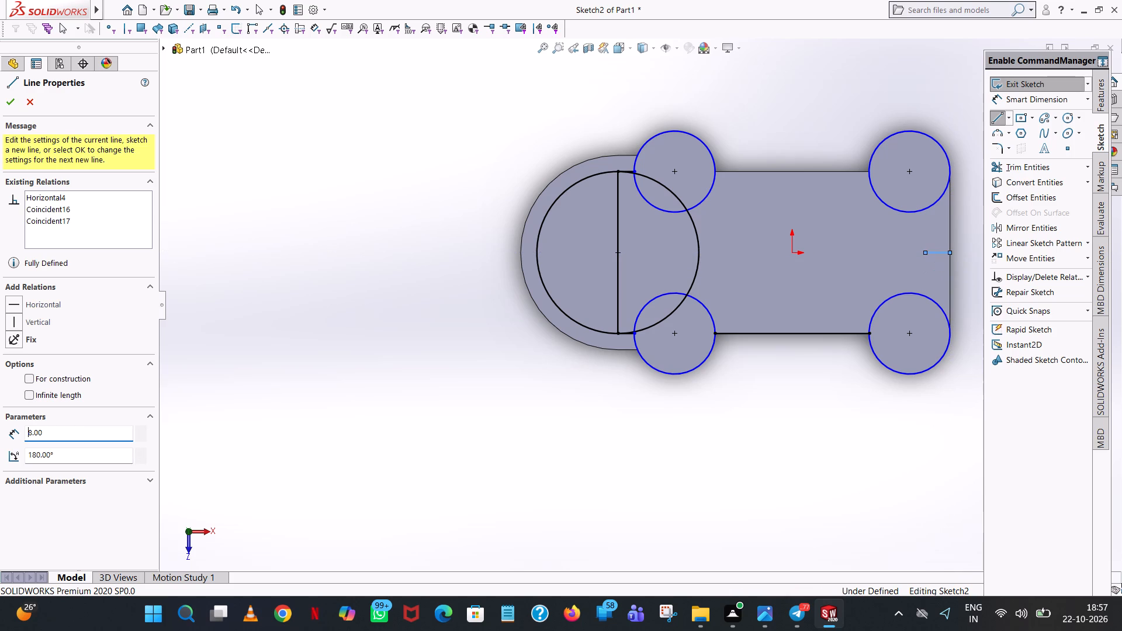
From the 8 mm line's inner end, sketch 24 mm vertical lines up and down to the two right-hand corner circles.
click(934, 201)
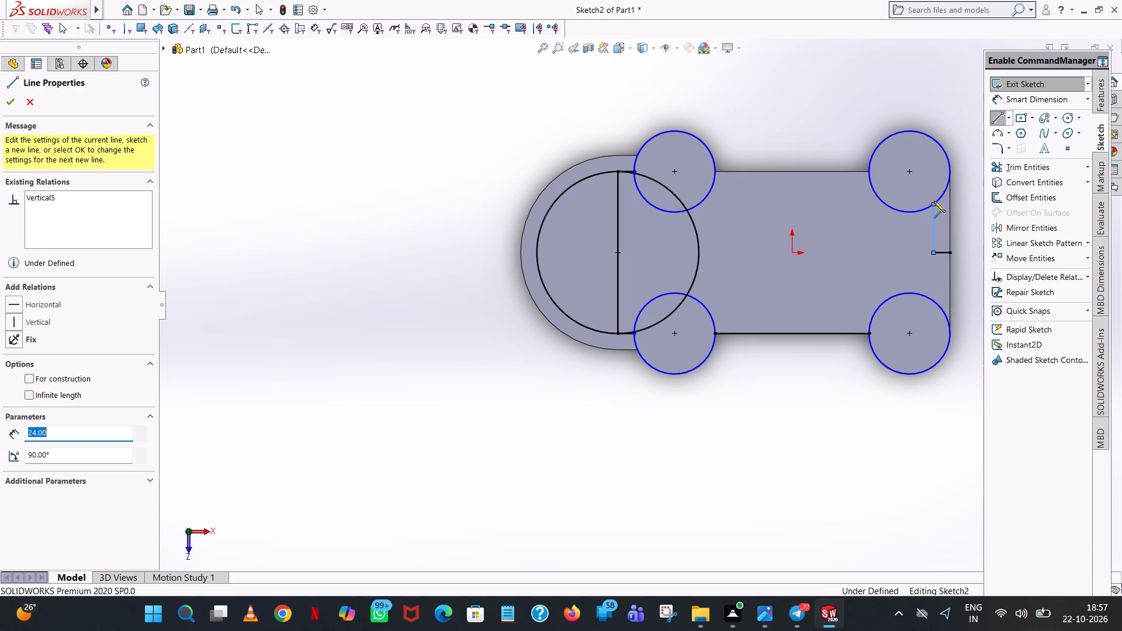
right_click(934, 201)
click(957, 208)
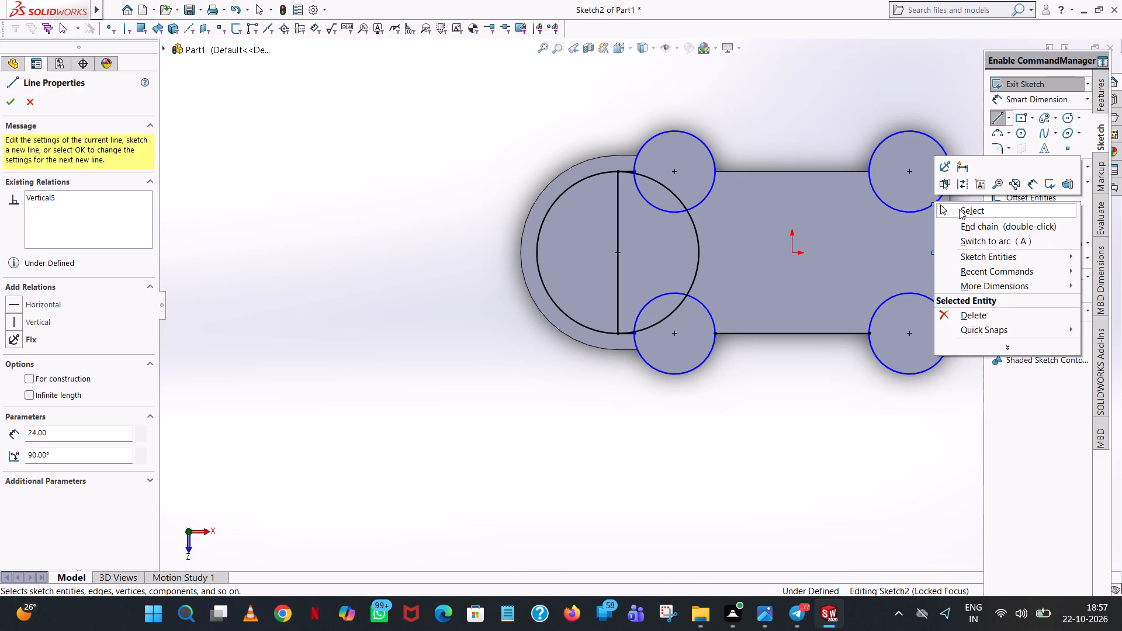
scroll(948, 212, down, 7)
scroll(722, 256, down, 5)
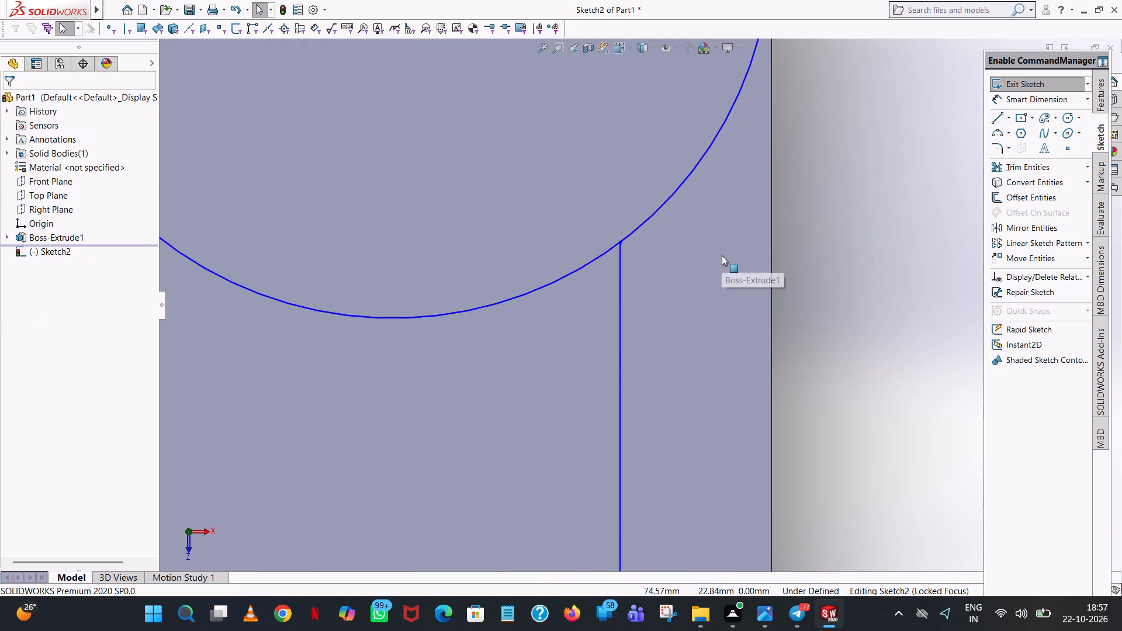
scroll(722, 255, up, 16)
click(996, 123)
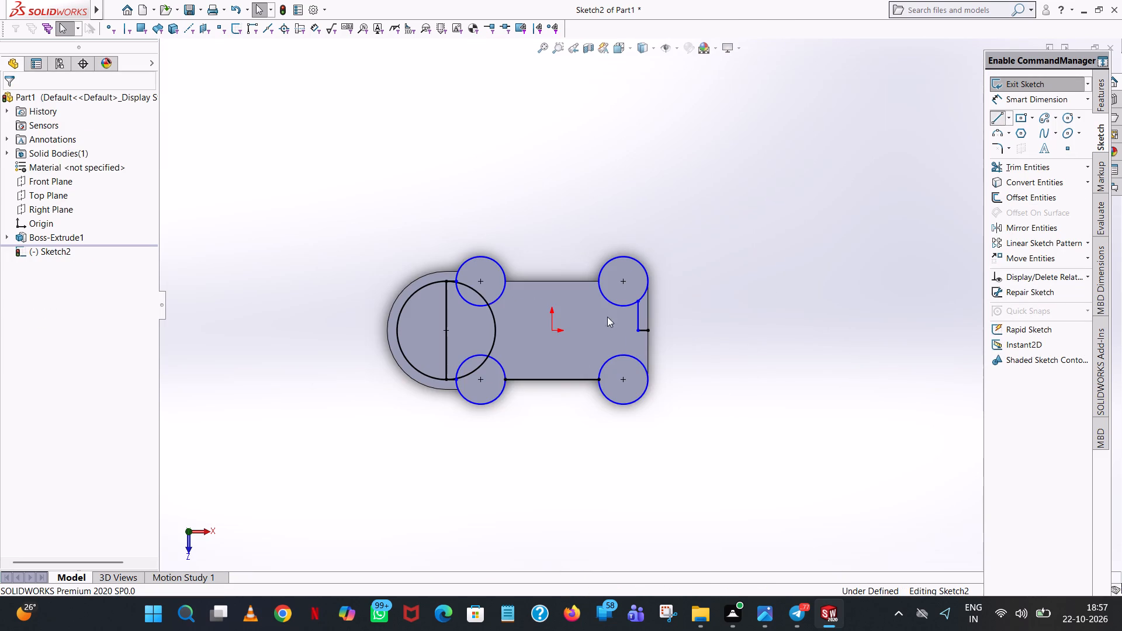
scroll(734, 328, down, 4)
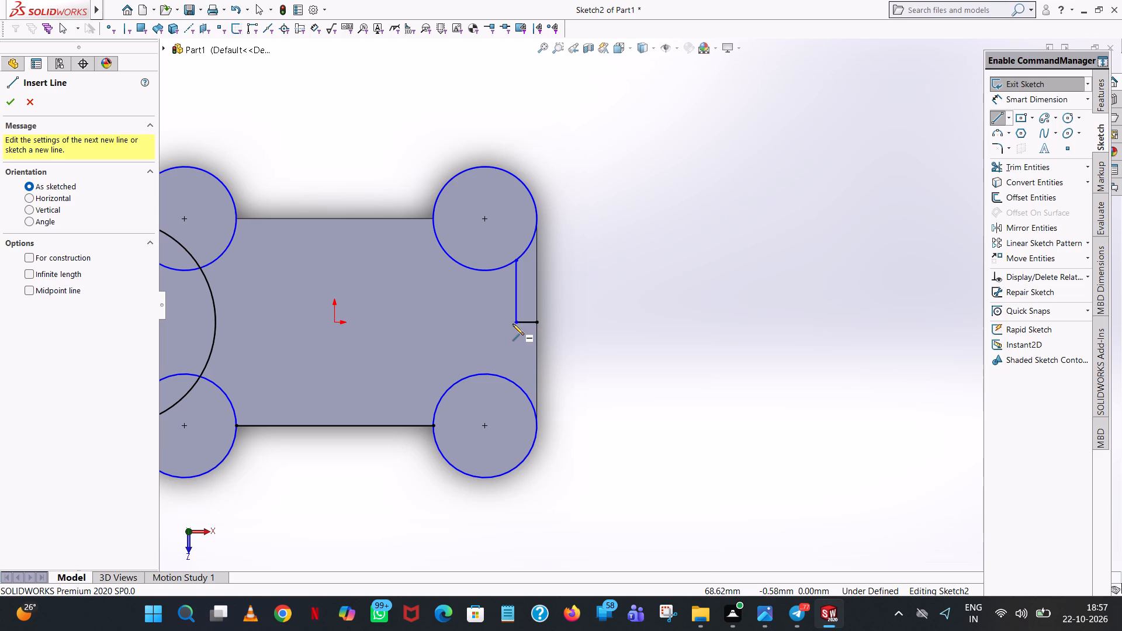
click(515, 324)
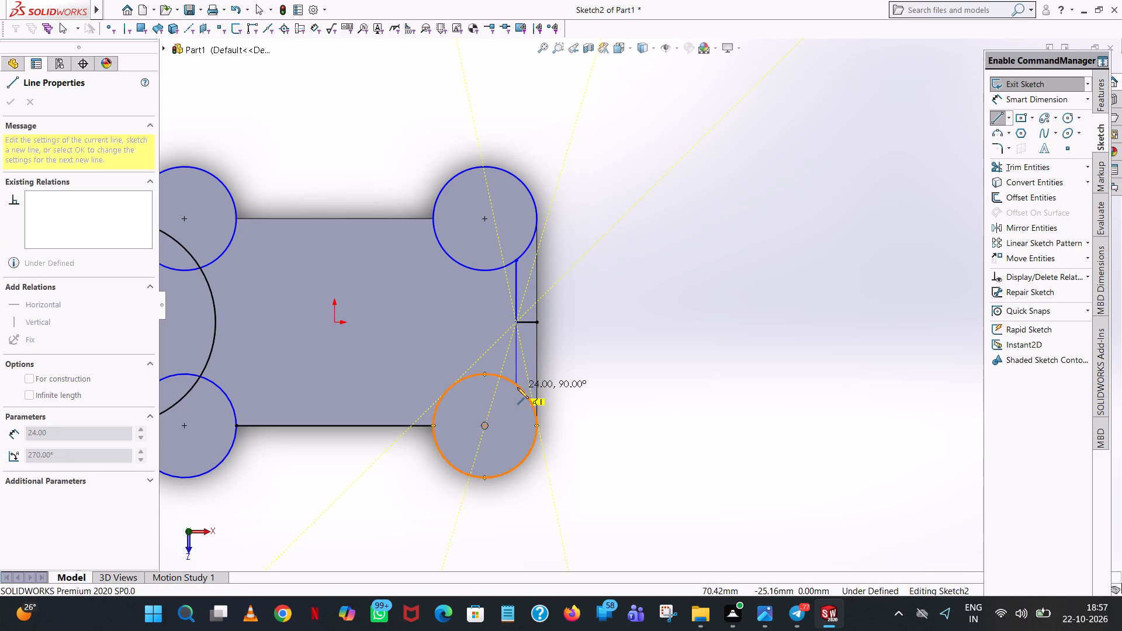
click(517, 387)
right_click(517, 387)
click(539, 394)
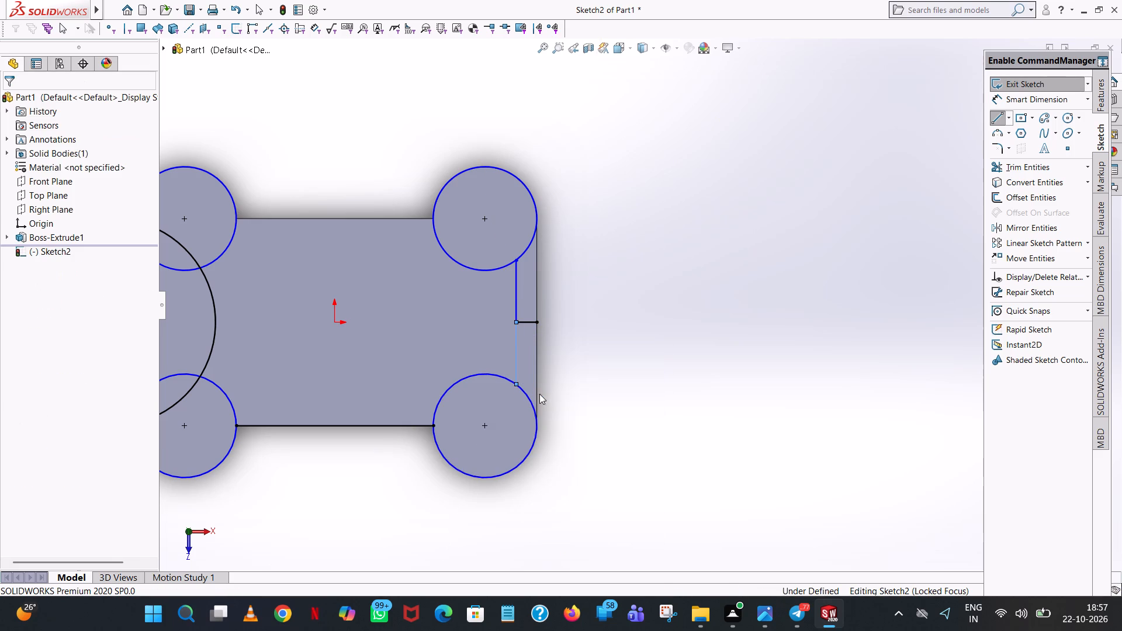
click(515, 349)
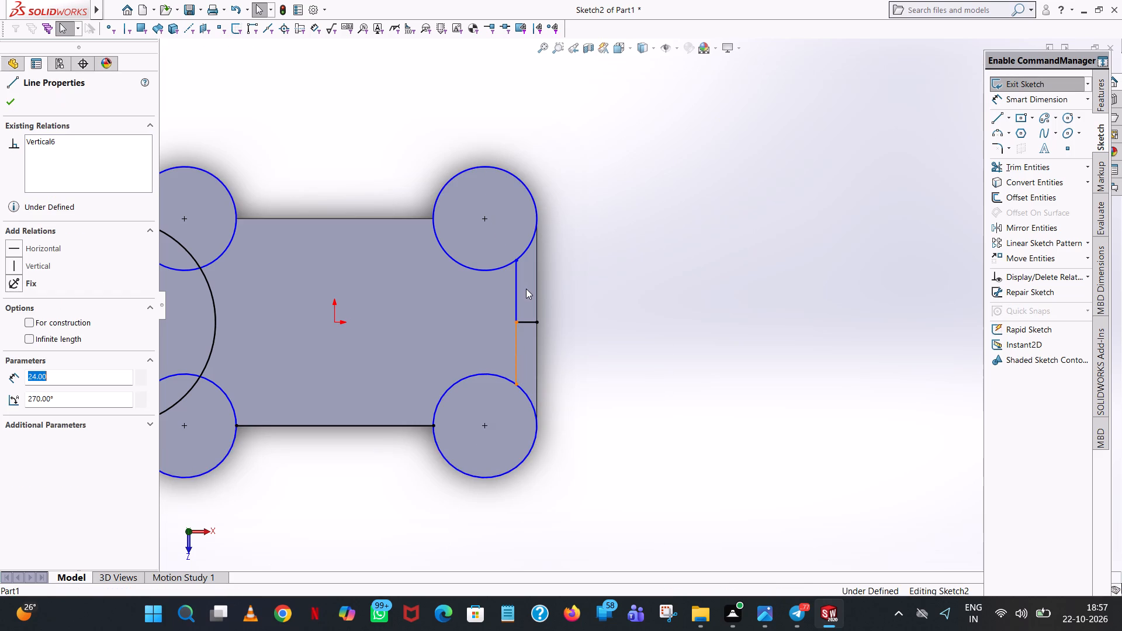
click(747, 222)
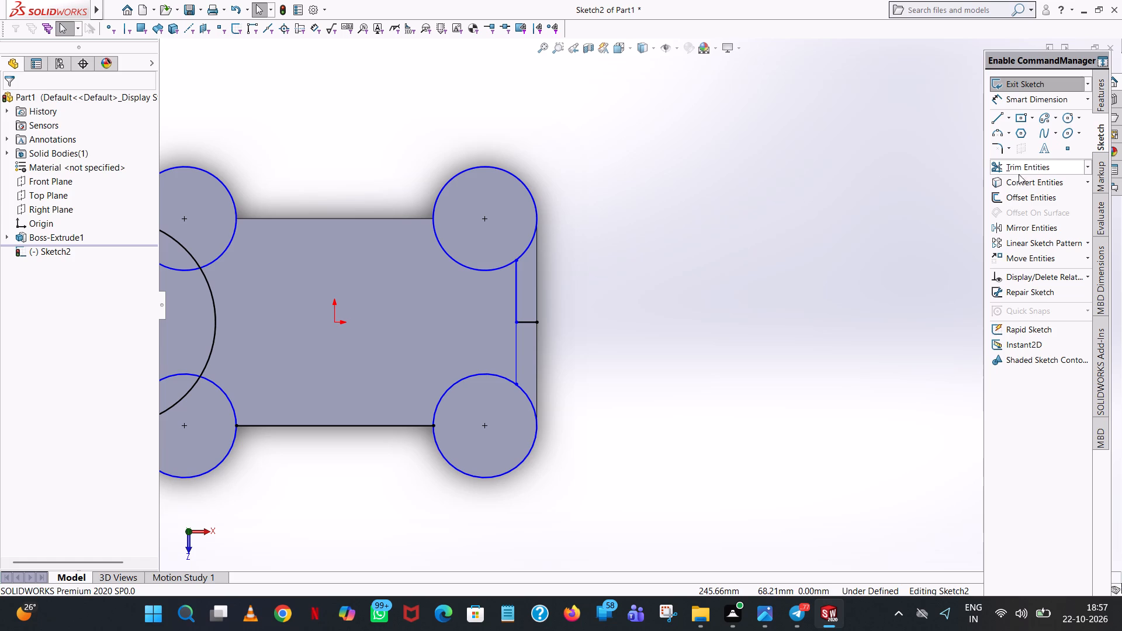
Trim away the short horizontal line between the vertical lines and the plate's right-end edge.
click(1015, 170)
click(528, 320)
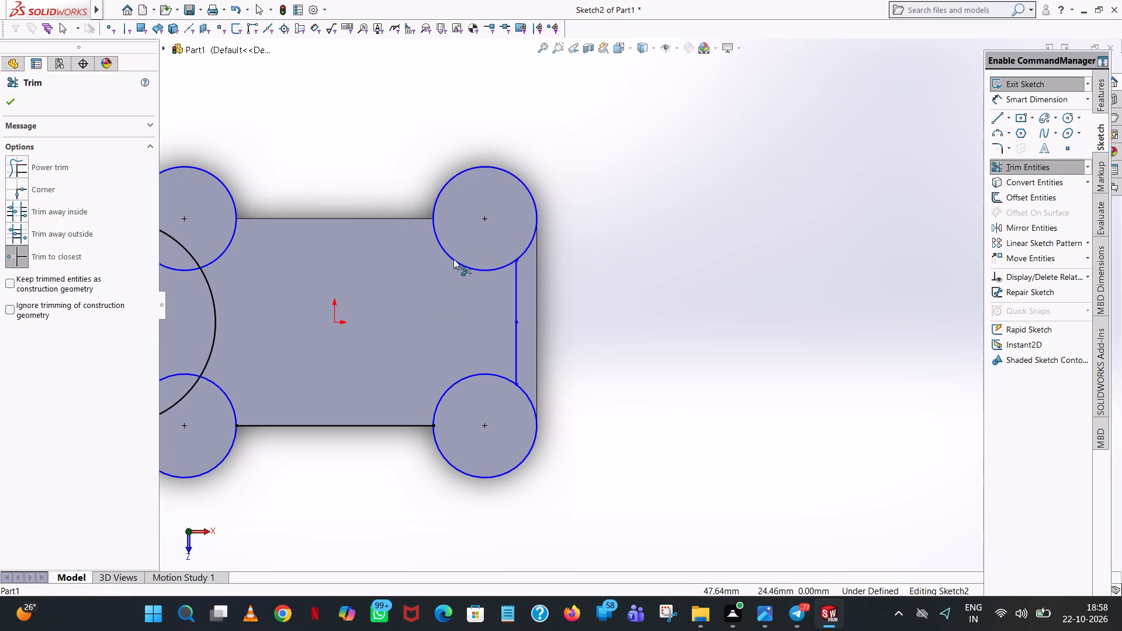
Sketch a 76 mm horizontal line along the plate's upper edge, joining the facing quadrant points of the two upper corner circles.
click(998, 115)
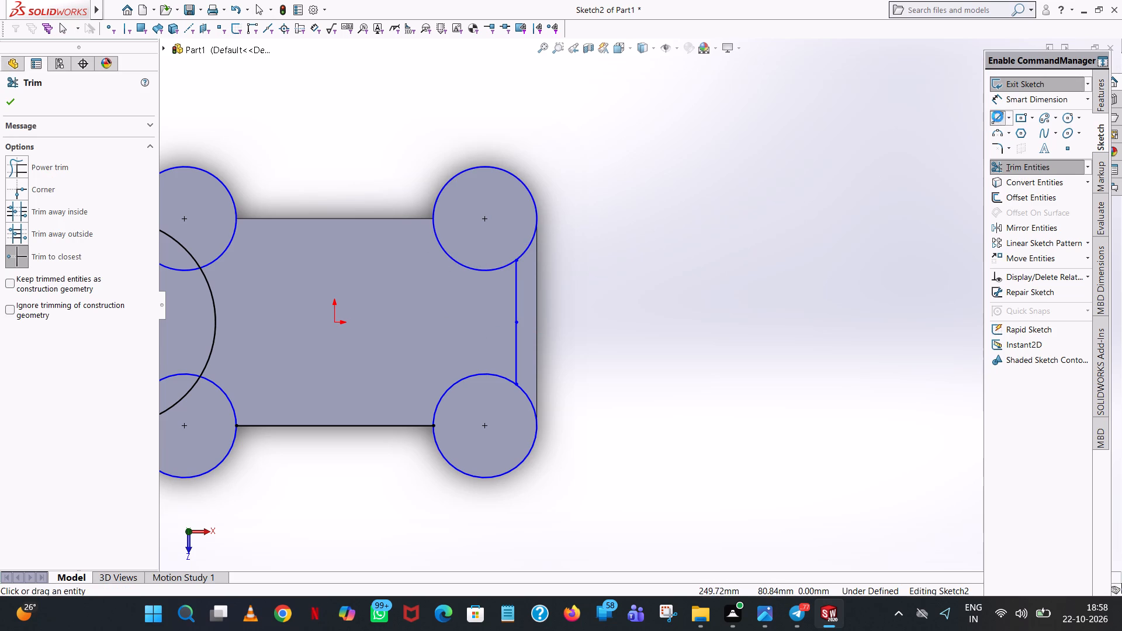
click(236, 219)
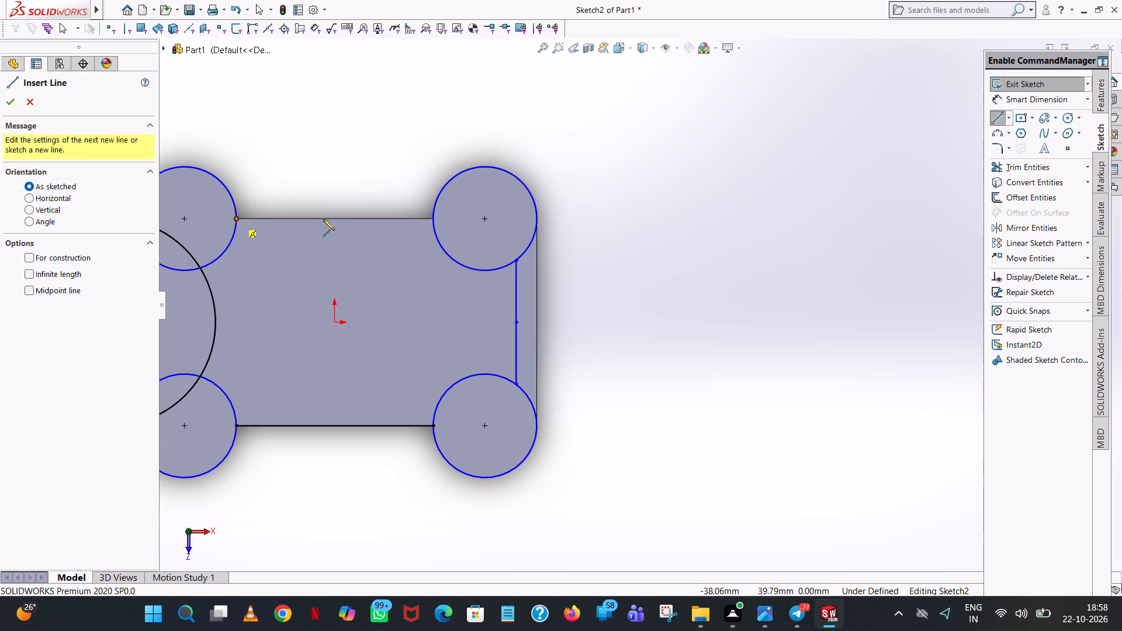
click(432, 219)
right_click(432, 219)
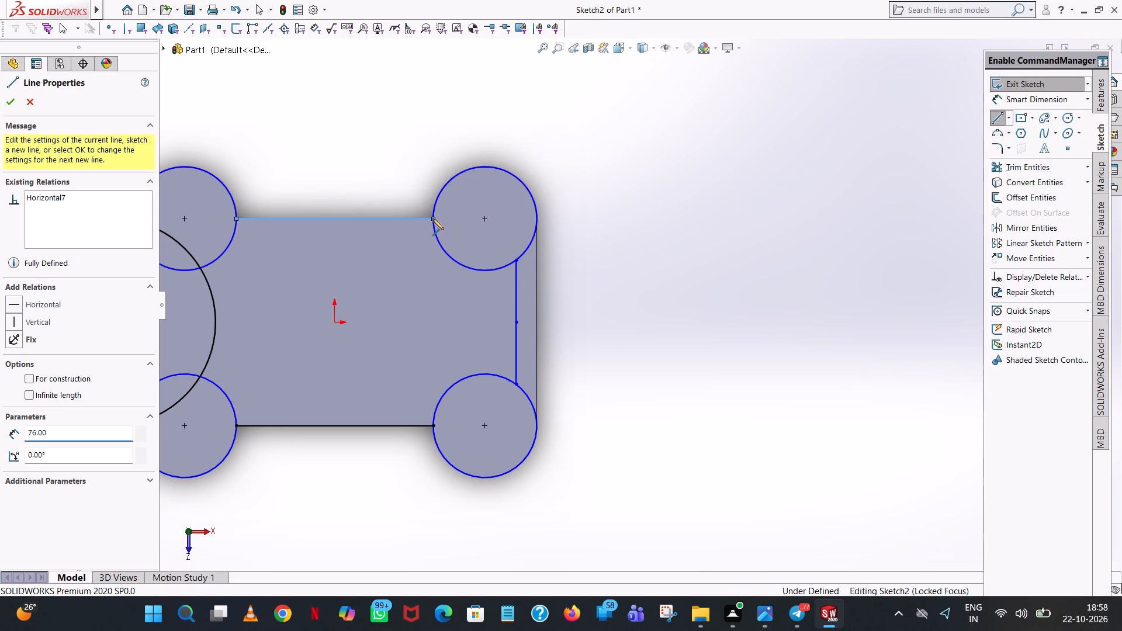
Trim away the inner arcs of the two right-hand corner circles, between the horizontal edge lines and the vertical end line.
click(476, 229)
click(1017, 161)
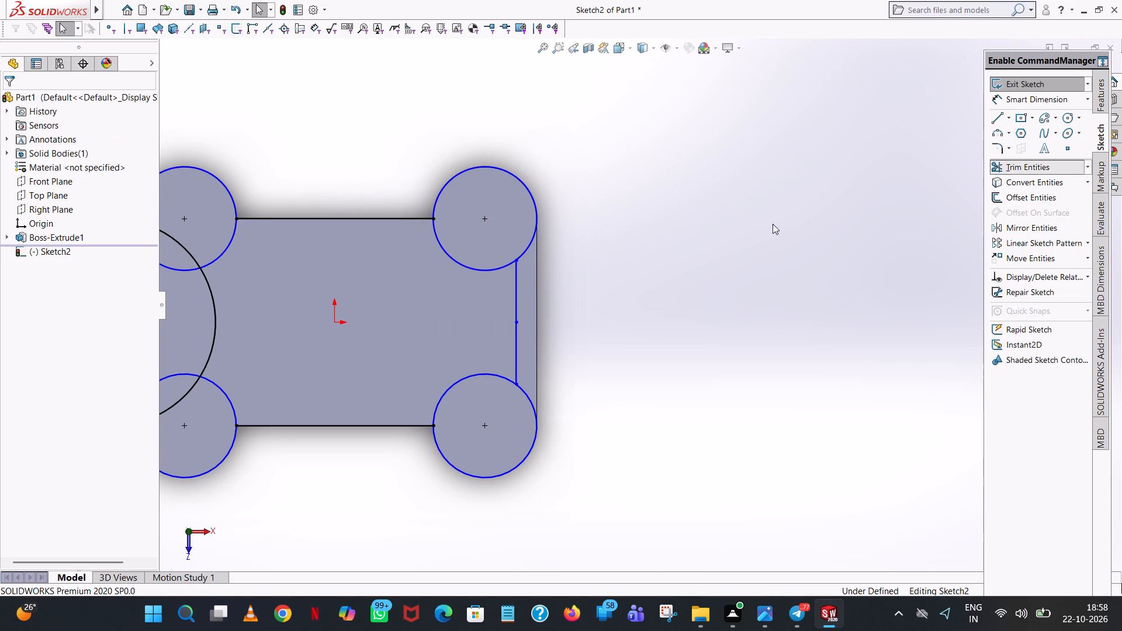
click(452, 259)
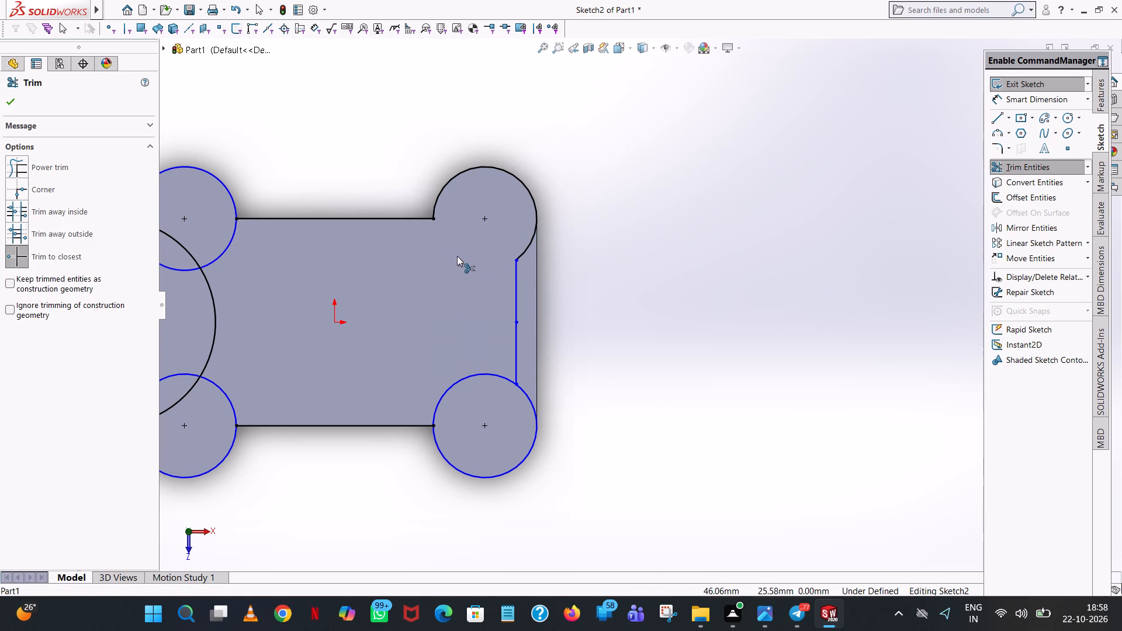
click(474, 373)
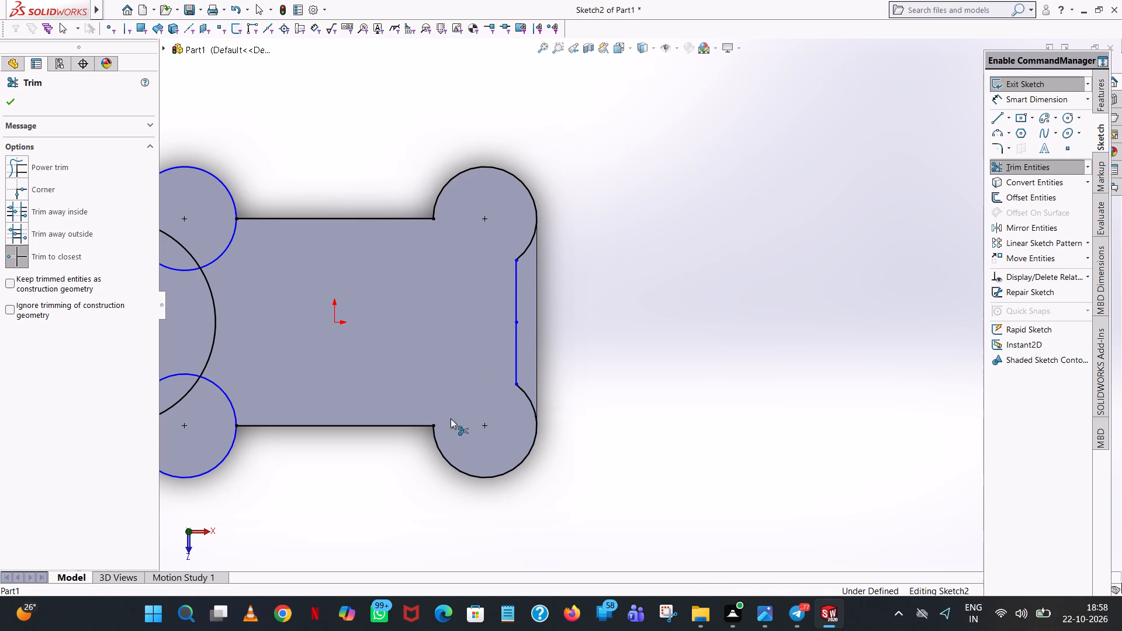
Trim the lower-left corner circle's inner arcs, the large end circle's arc inside the profile, and the leftover stubs at their junction.
scroll(452, 434, up, 2)
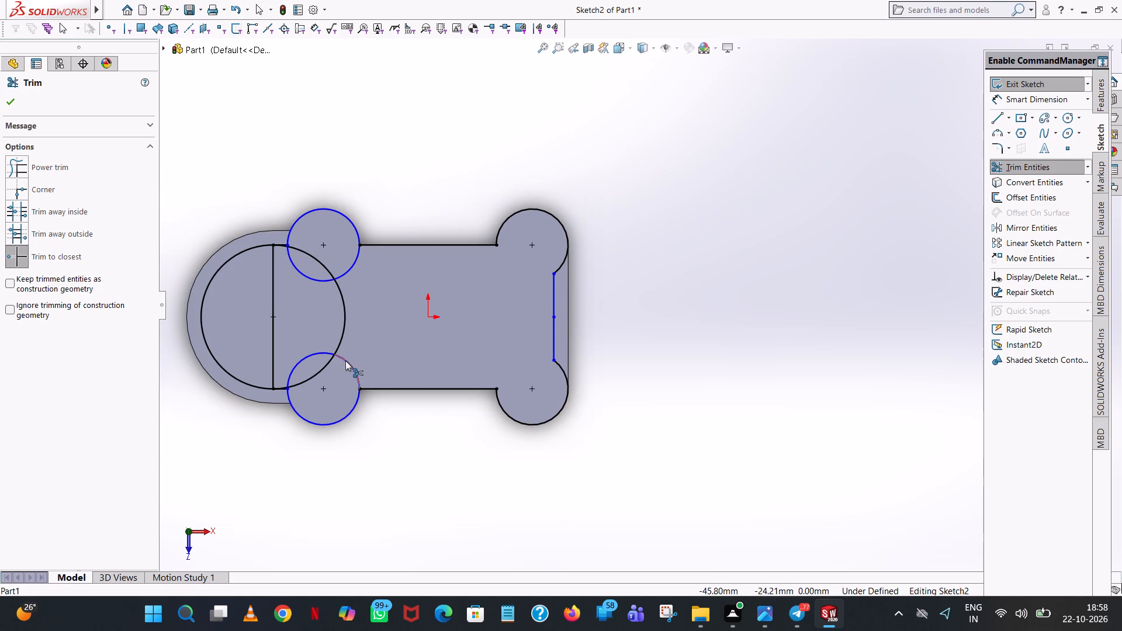
click(345, 360)
click(319, 353)
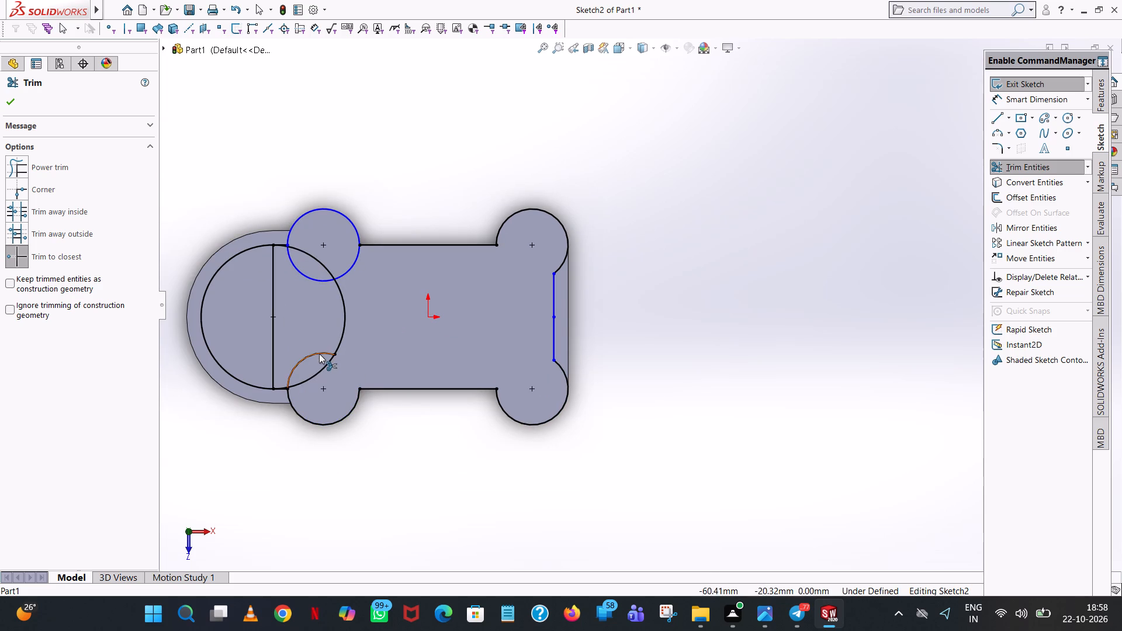
click(324, 365)
scroll(292, 380, down, 8)
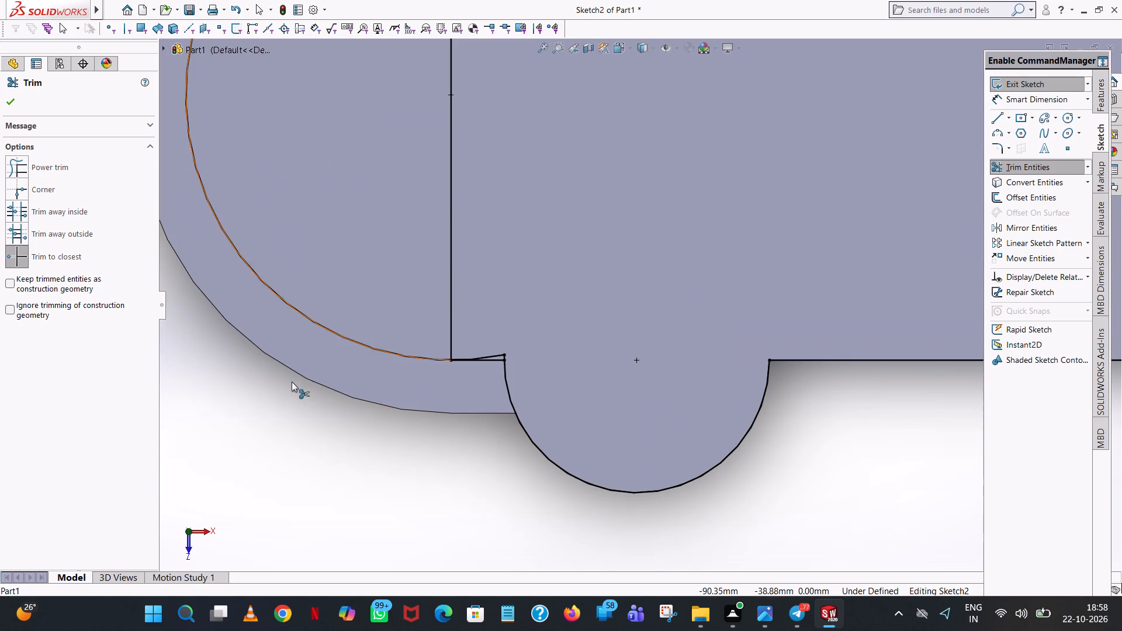
click(498, 353)
scroll(499, 353, down, 6)
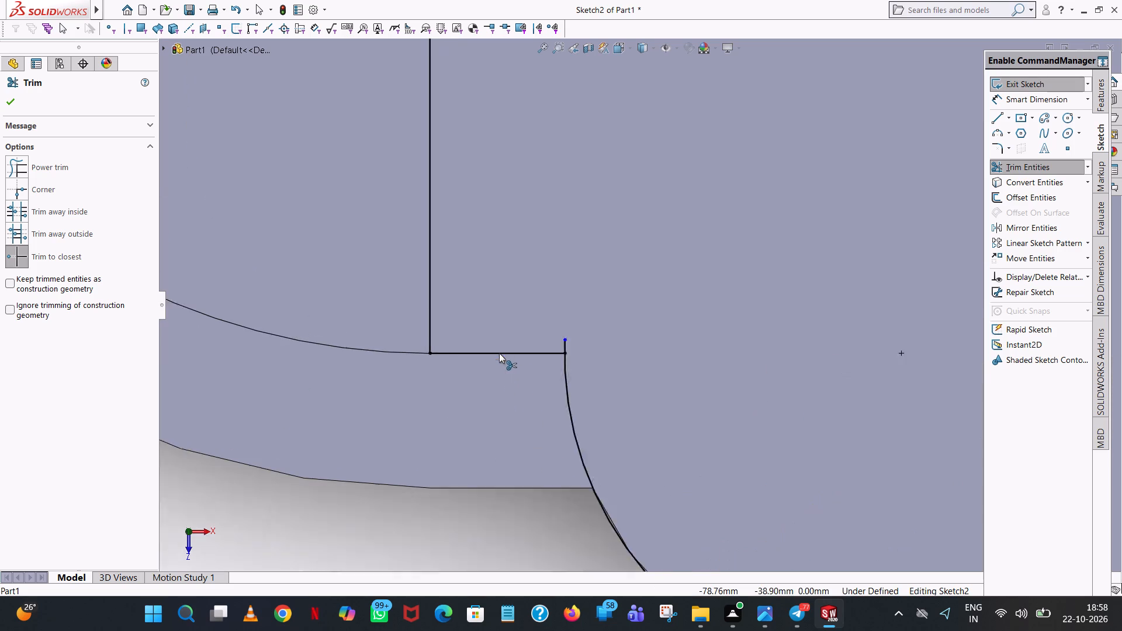
click(581, 339)
click(583, 341)
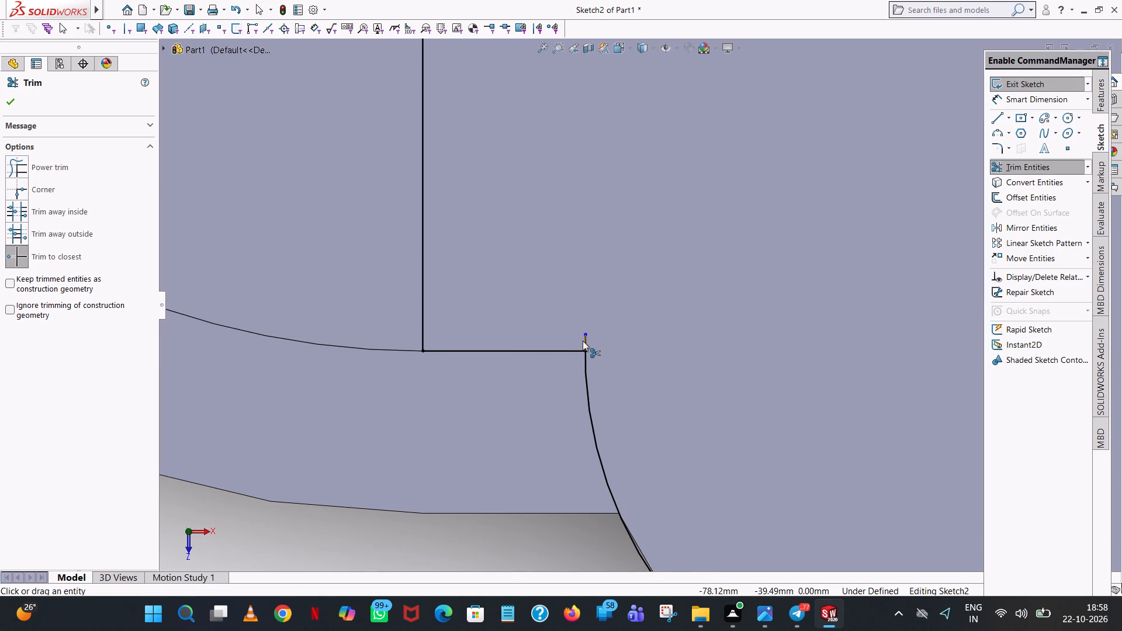
Trim away the vertical line crossing the center of the large rounded end.
scroll(586, 327, up, 11)
click(610, 145)
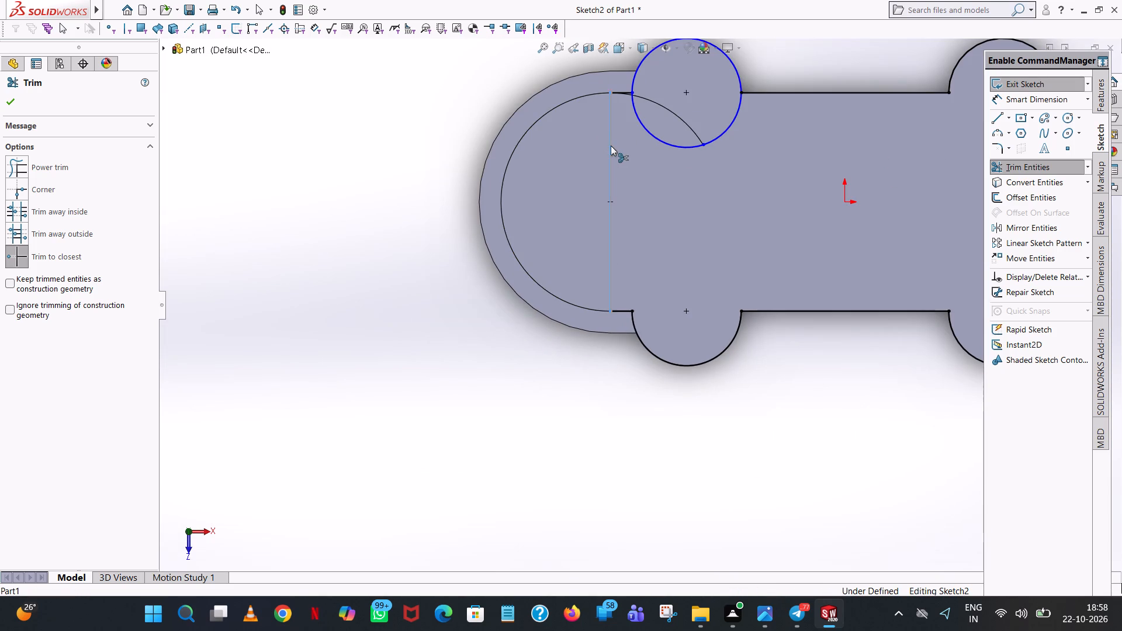
Trim the large circle's leftover arc and the upper-left corner circle's inner arc, including the small stubs where they meet the edge line.
scroll(670, 140, down, 2)
scroll(670, 140, up, 4)
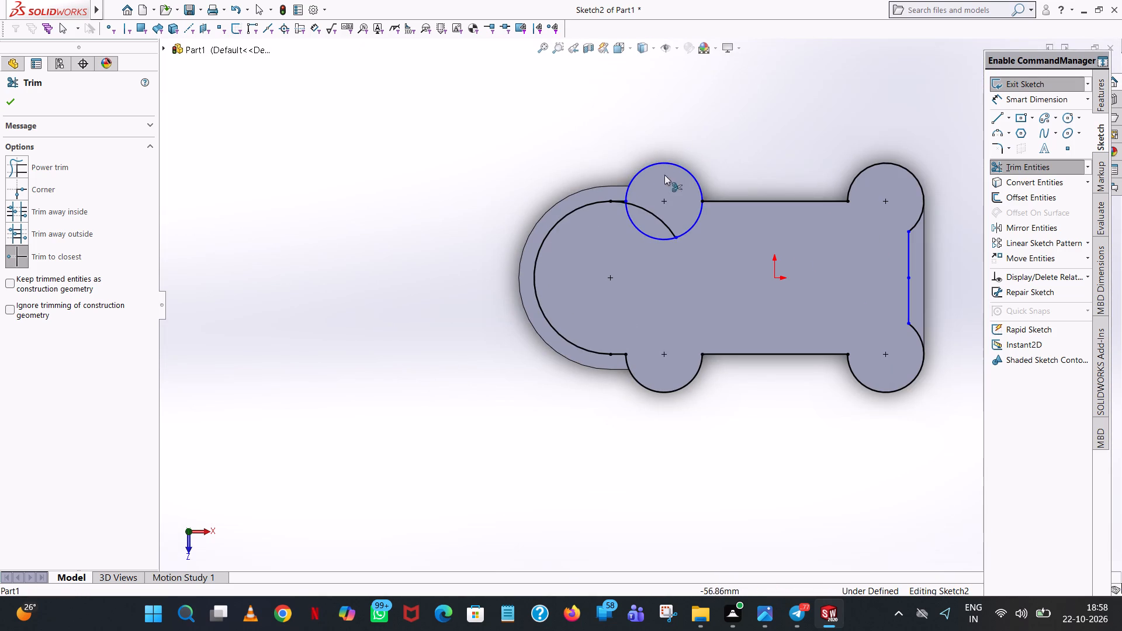
click(657, 219)
click(644, 233)
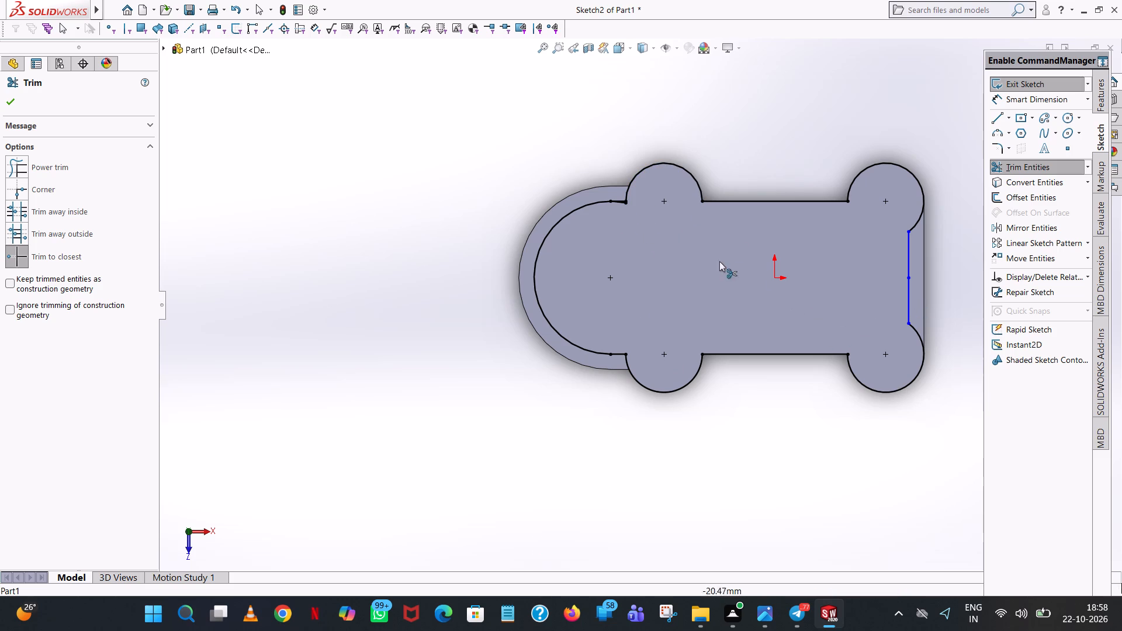
scroll(680, 169, down, 7)
scroll(473, 362, down, 2)
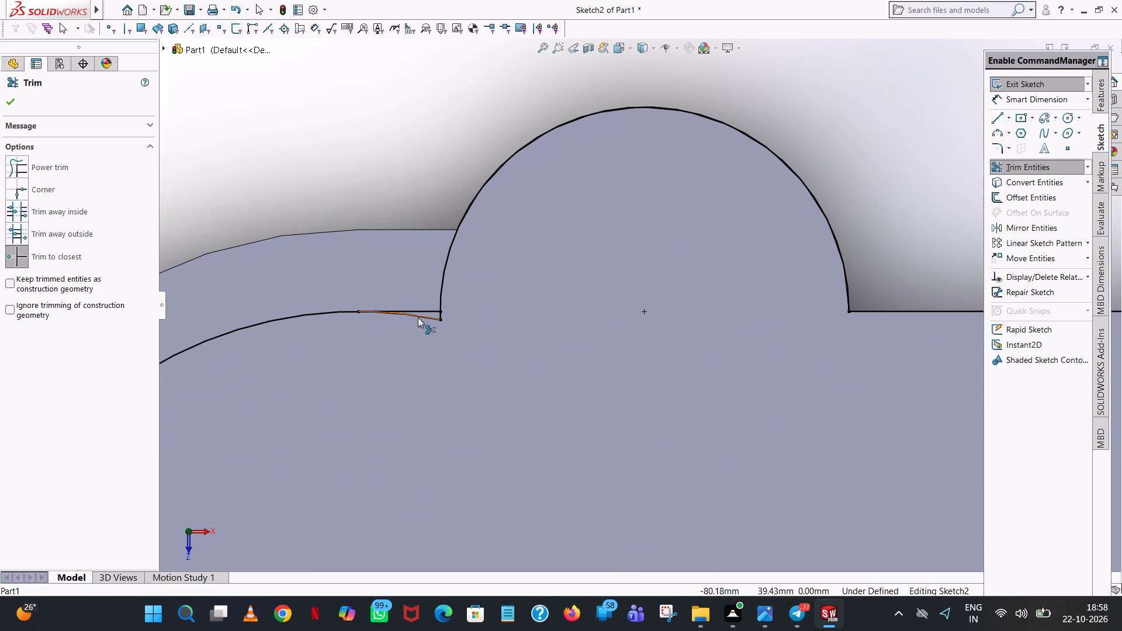
click(418, 317)
click(441, 320)
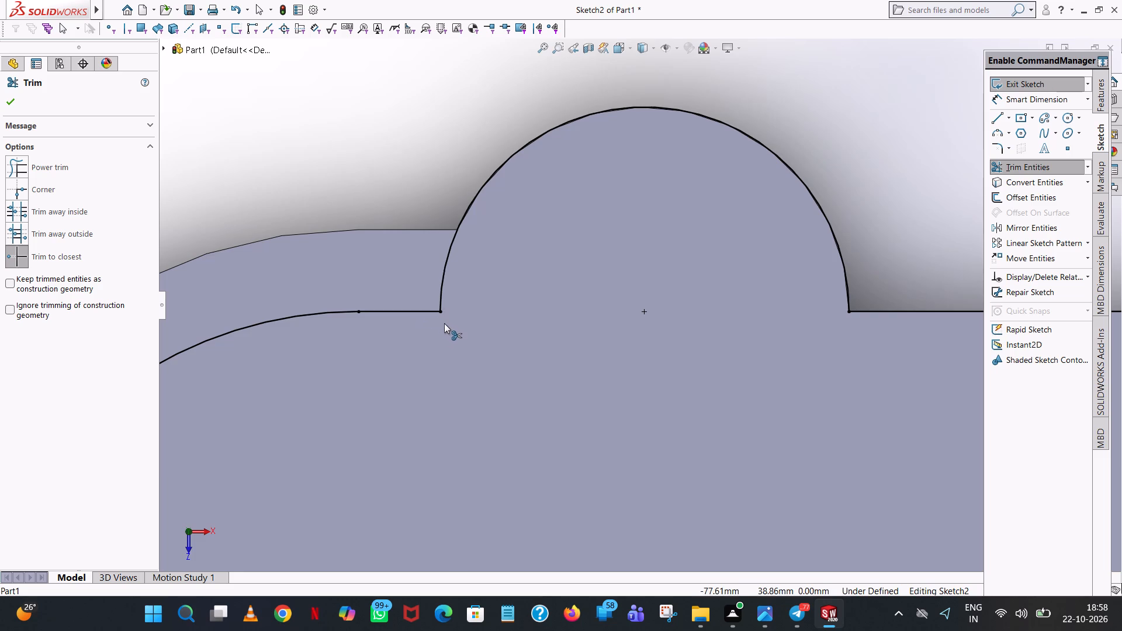
Dimension the vertical end line's full length between its two corner-arc endpoints, placing the dimension outside the plate's straight end.
scroll(456, 316, up, 8)
scroll(698, 426, up, 2)
scroll(705, 477, down, 2)
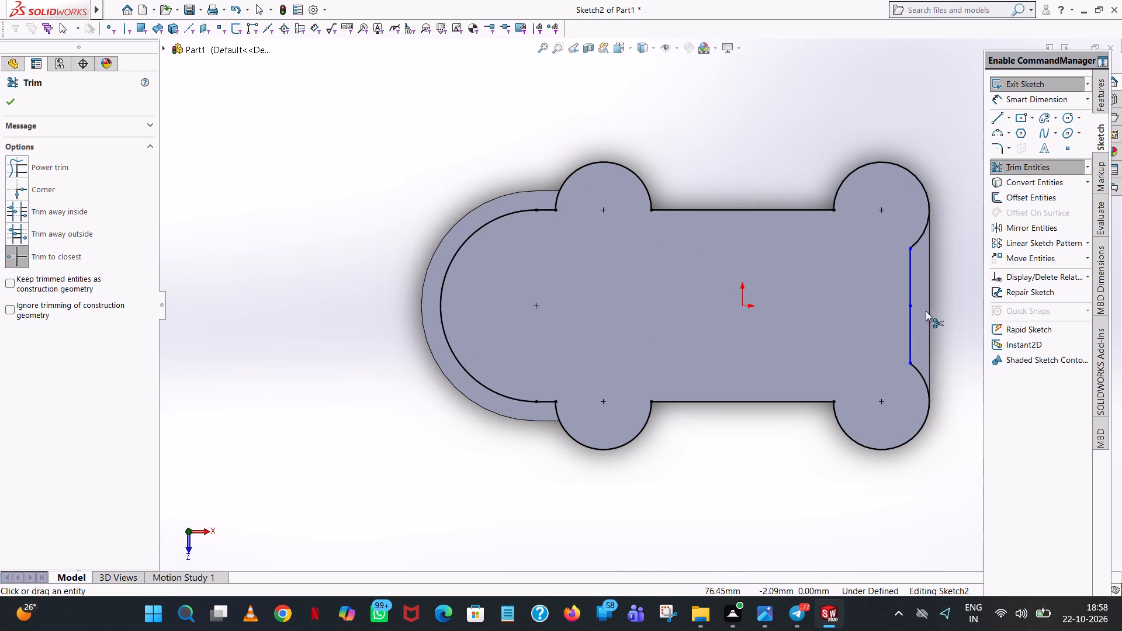
click(1035, 104)
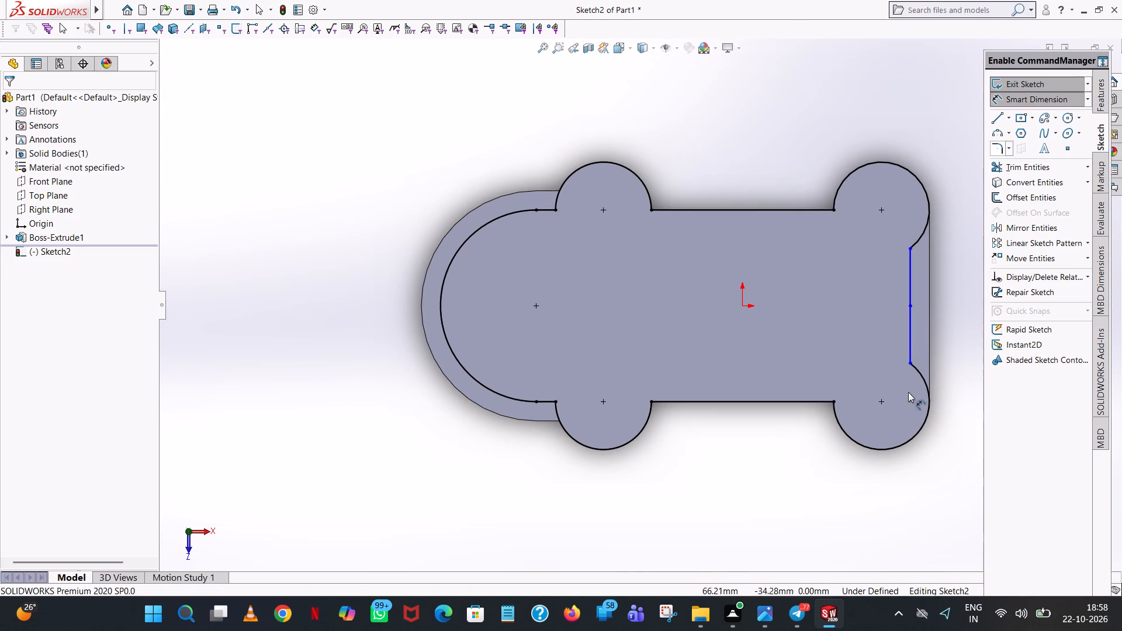
scroll(933, 293, up, 1)
click(864, 354)
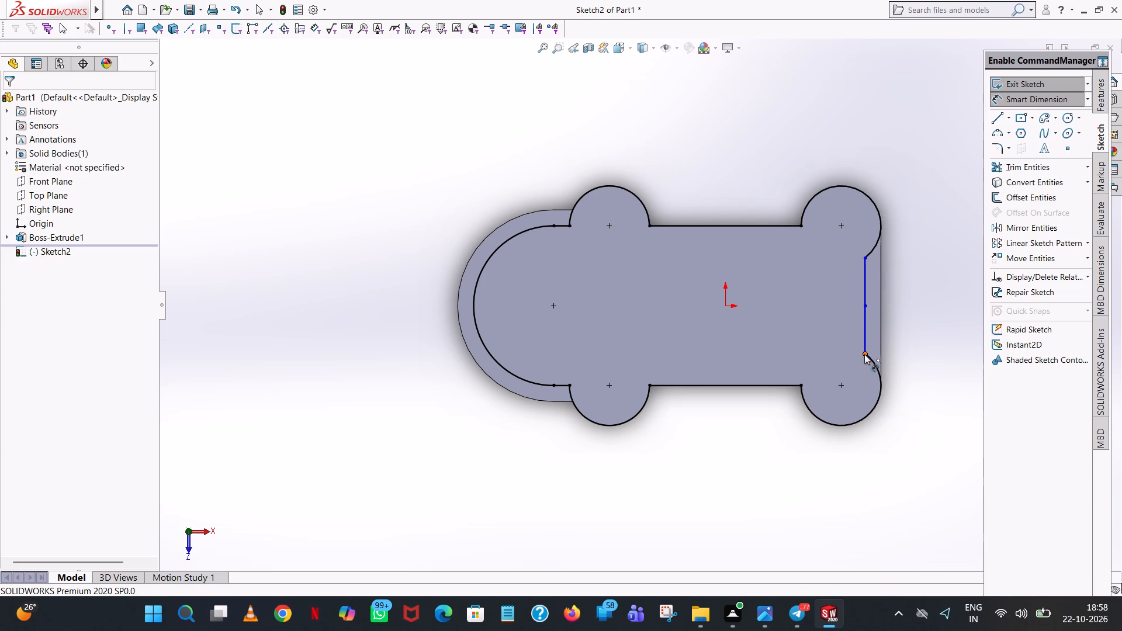
click(866, 258)
click(955, 276)
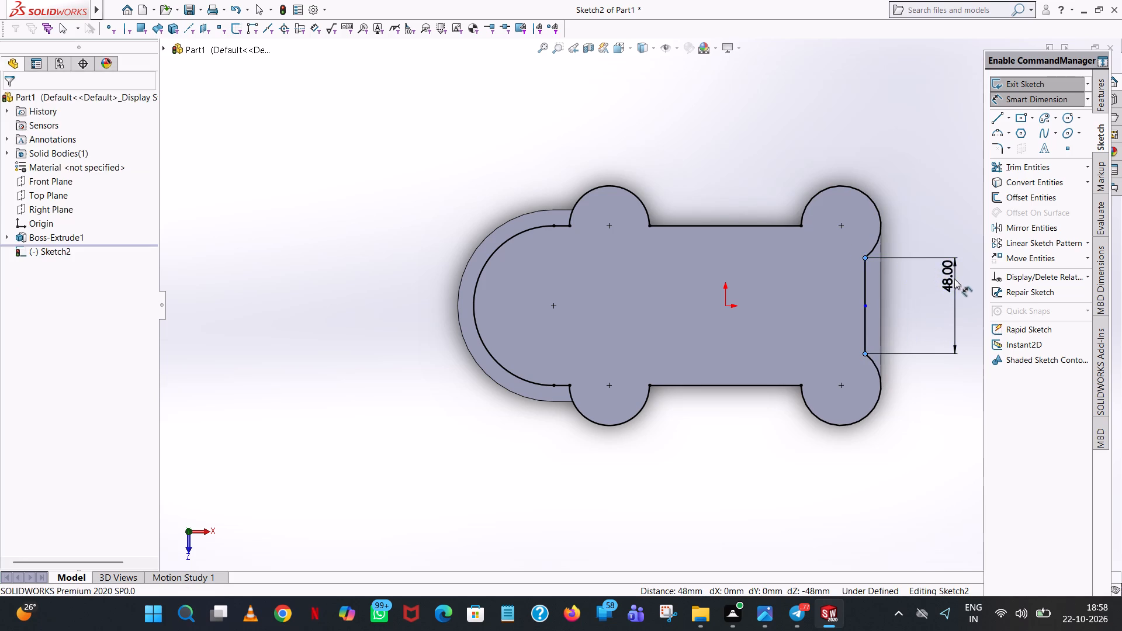
click(907, 260)
click(899, 192)
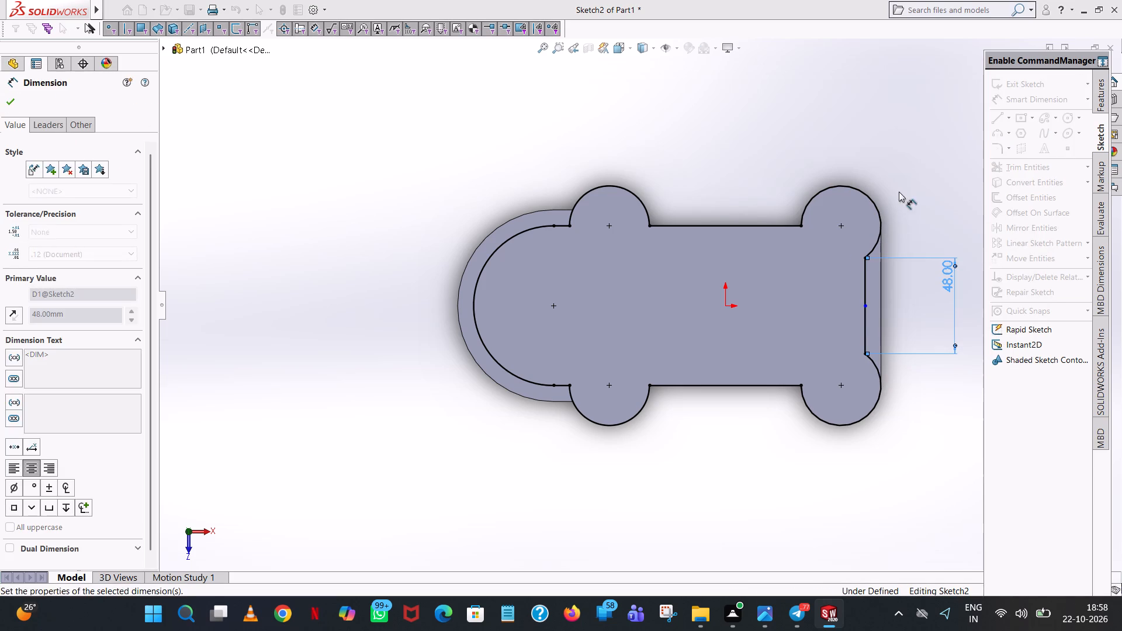
Dimension the horizontal distance from the origin to the vertical end line's midpoint, placing it below the profile.
click(867, 306)
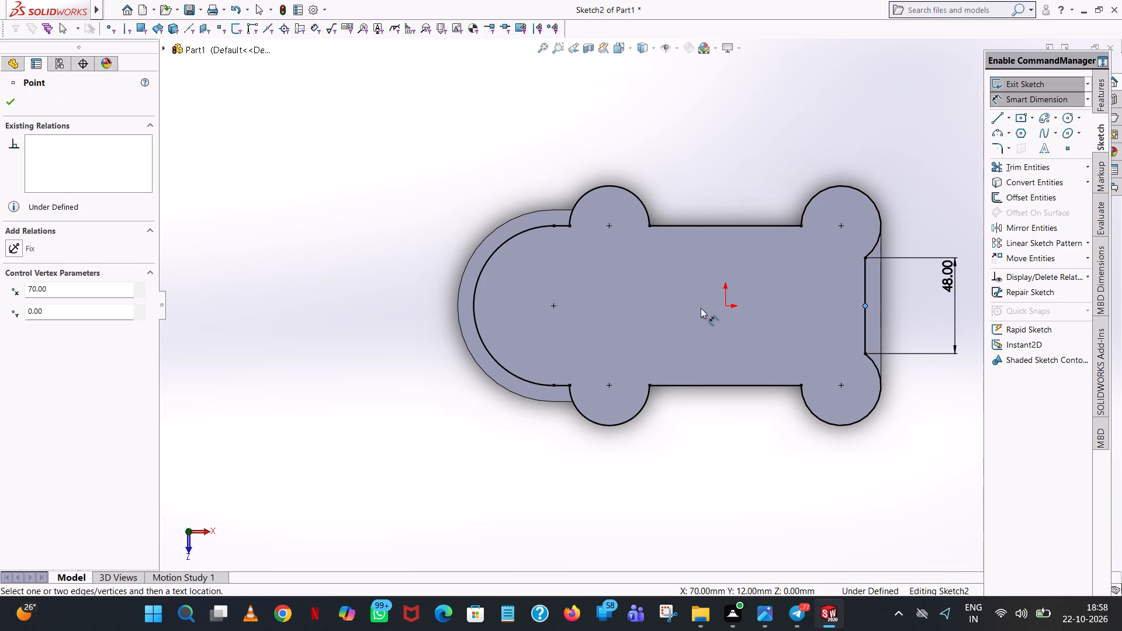
click(725, 304)
click(773, 501)
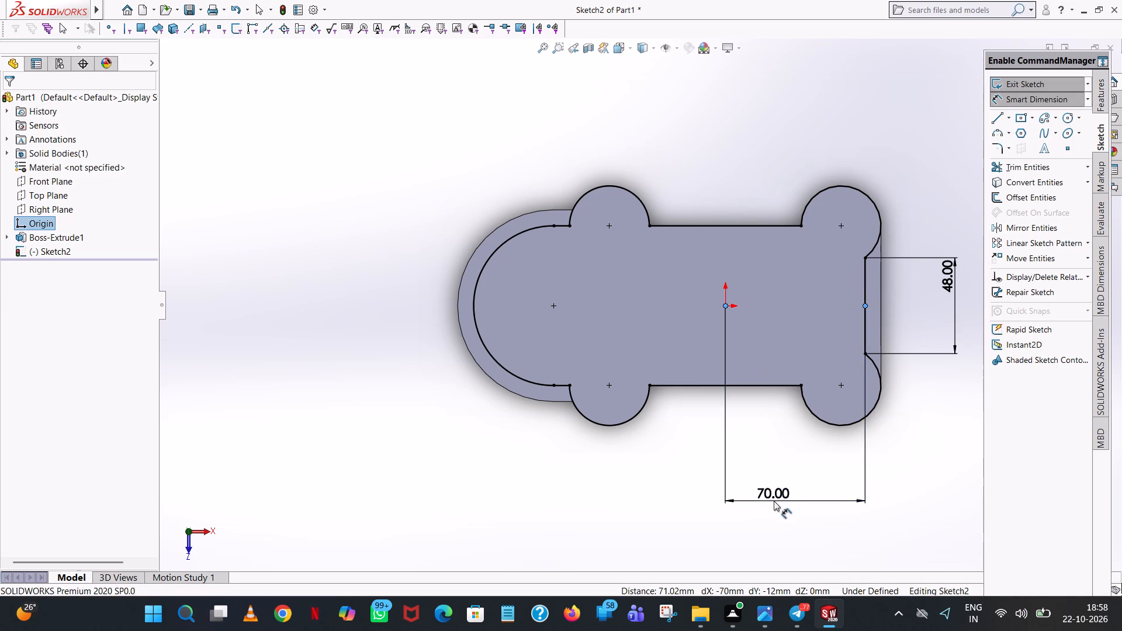
click(719, 485)
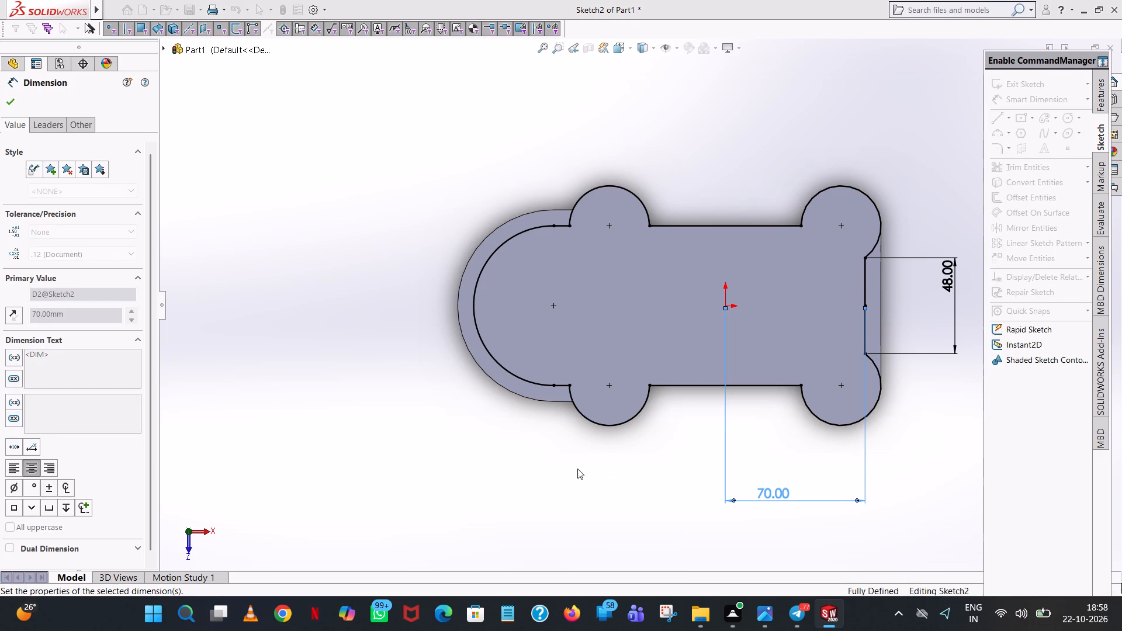
click(577, 469)
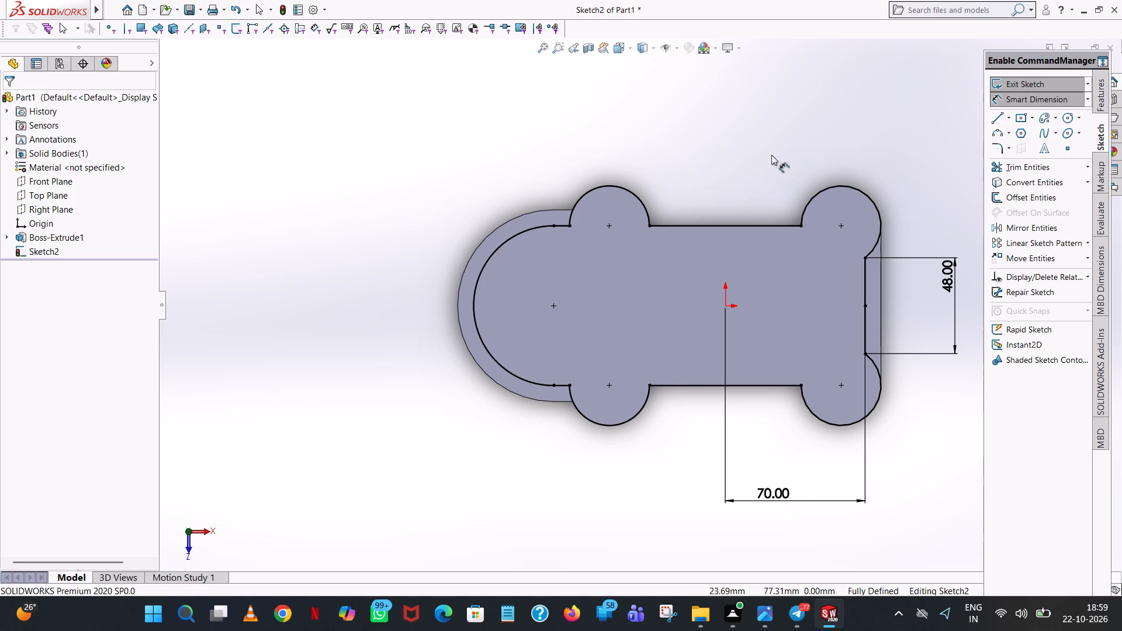
Extrude the closed profile upward from the base plate with a blind depth of 94-12, i.e. 82 mm, merging the result.
click(1100, 83)
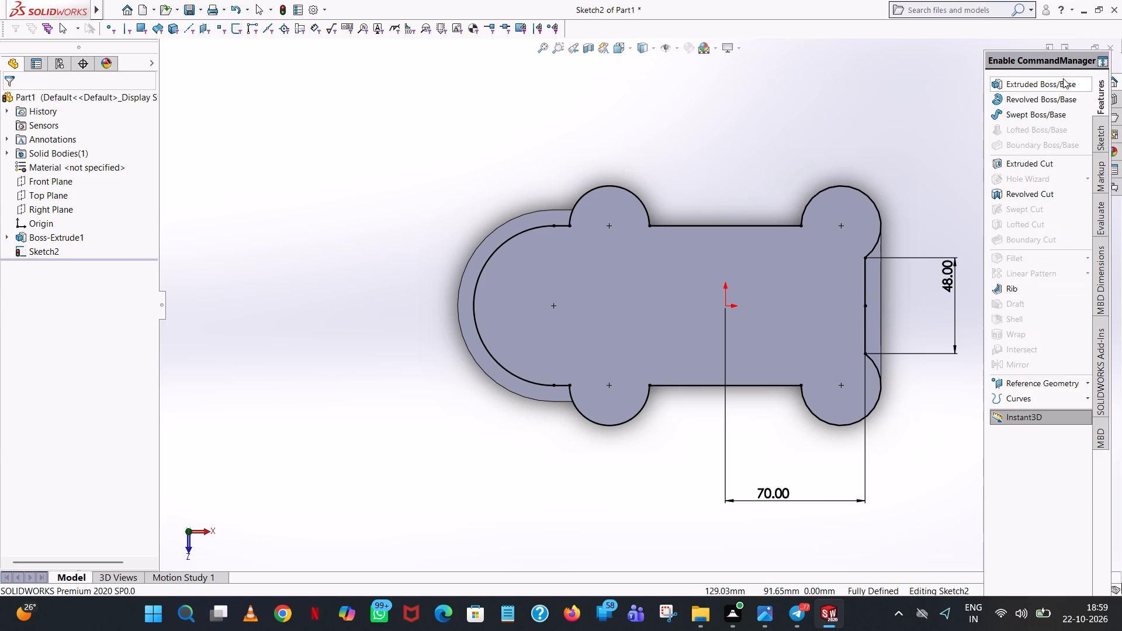
click(1062, 78)
middle_drag(938, 459, 935, 453)
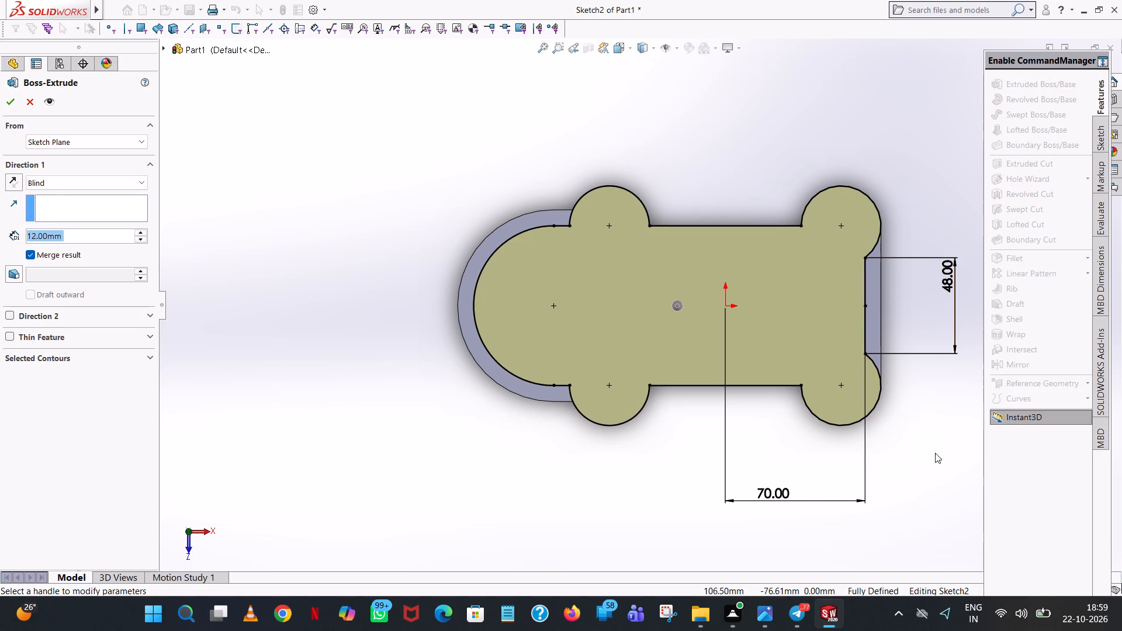
middle_drag(935, 453, 922, 407)
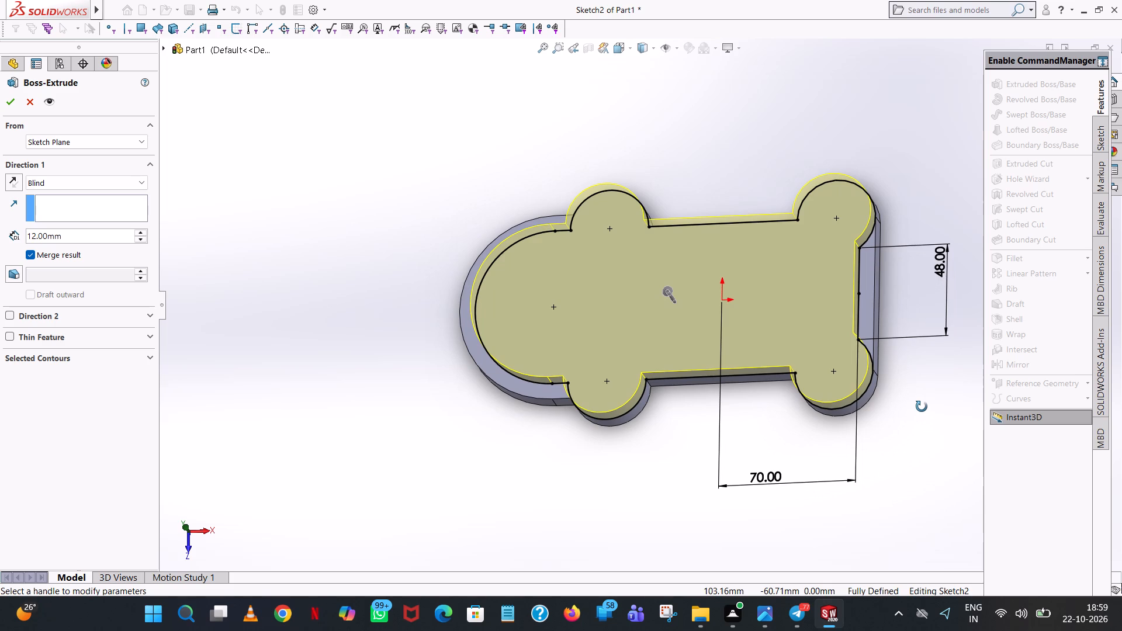
middle_drag(922, 407, 926, 254)
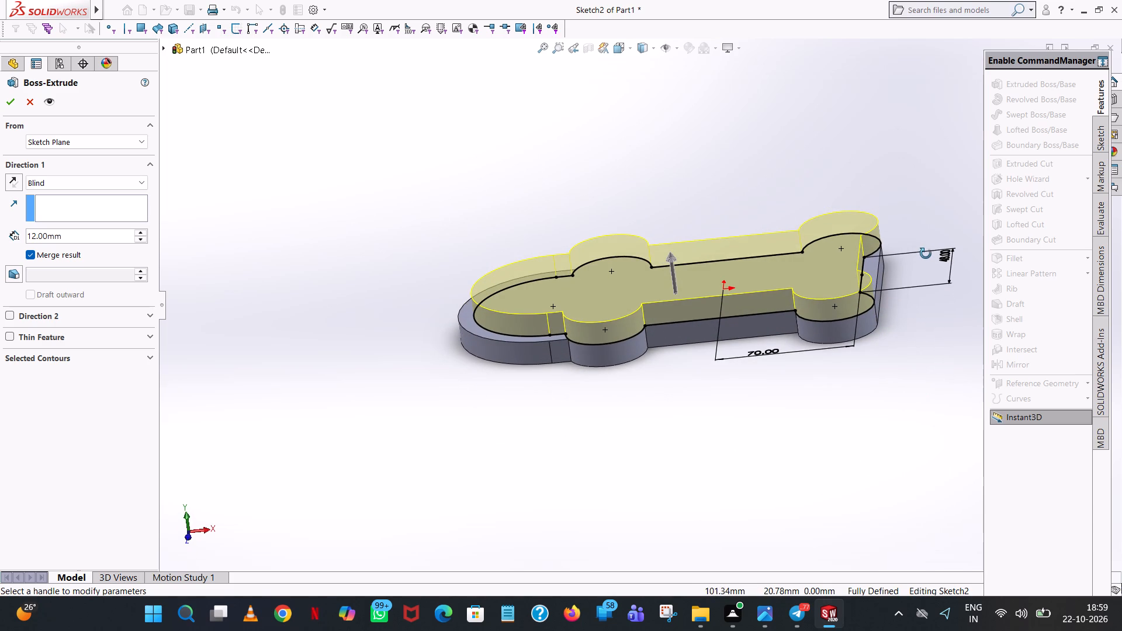
middle_drag(926, 254, 915, 196)
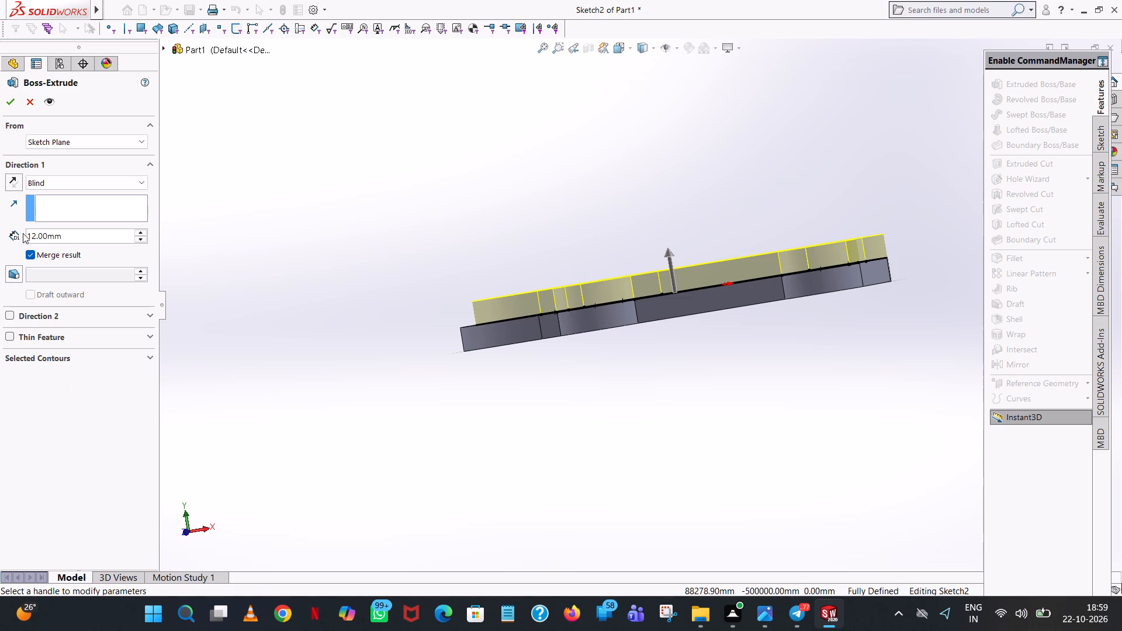
double_click(80, 233)
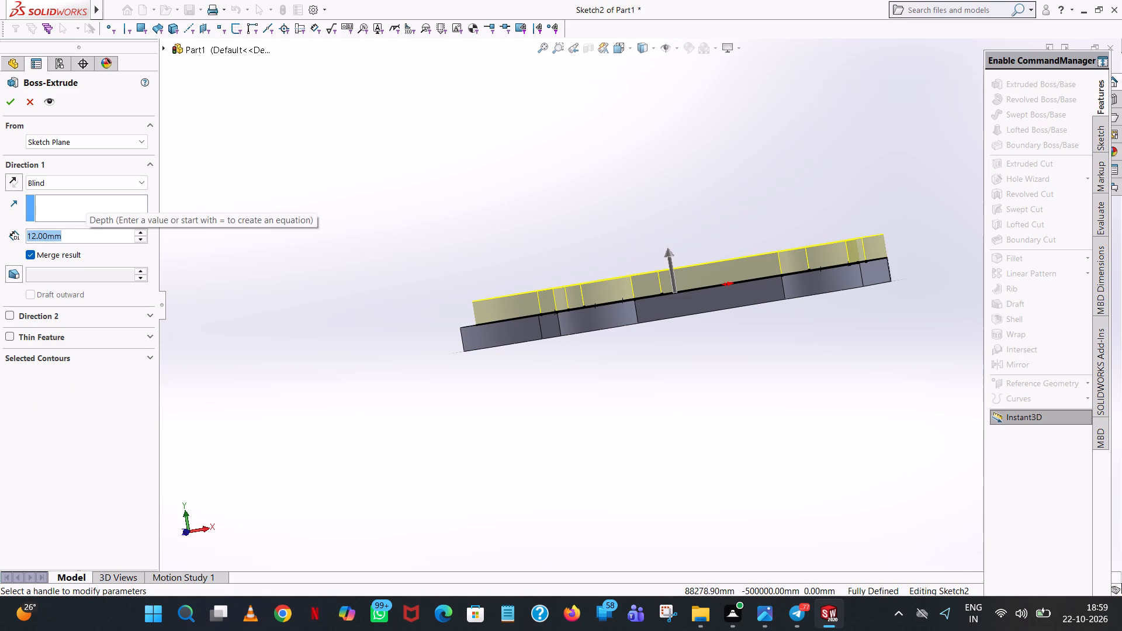
key(9)
key(4)
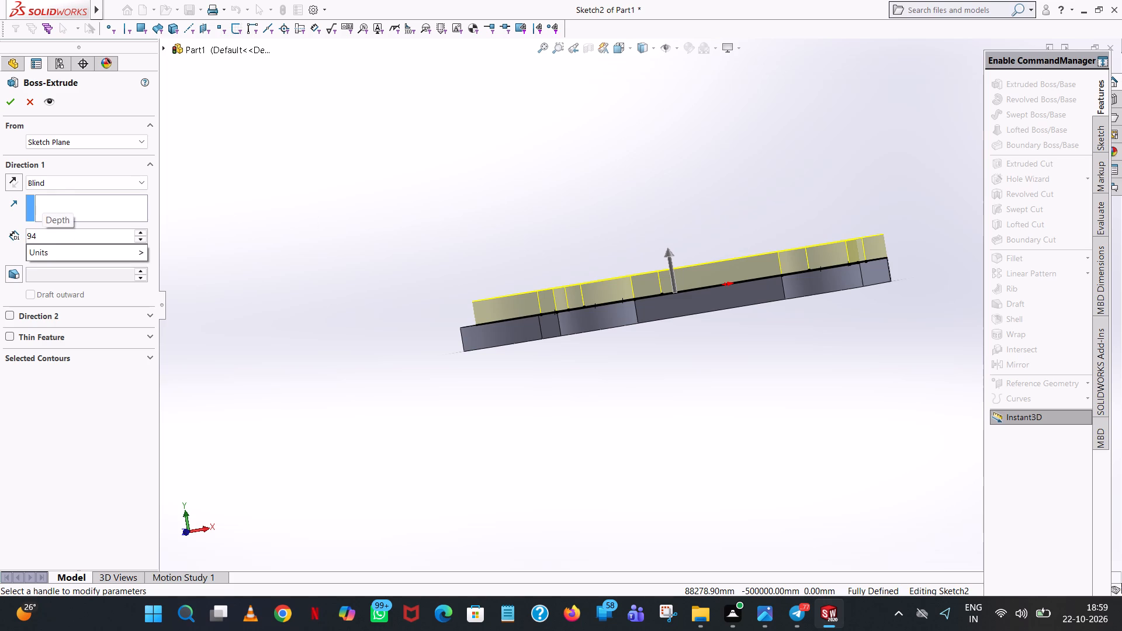
key(minus)
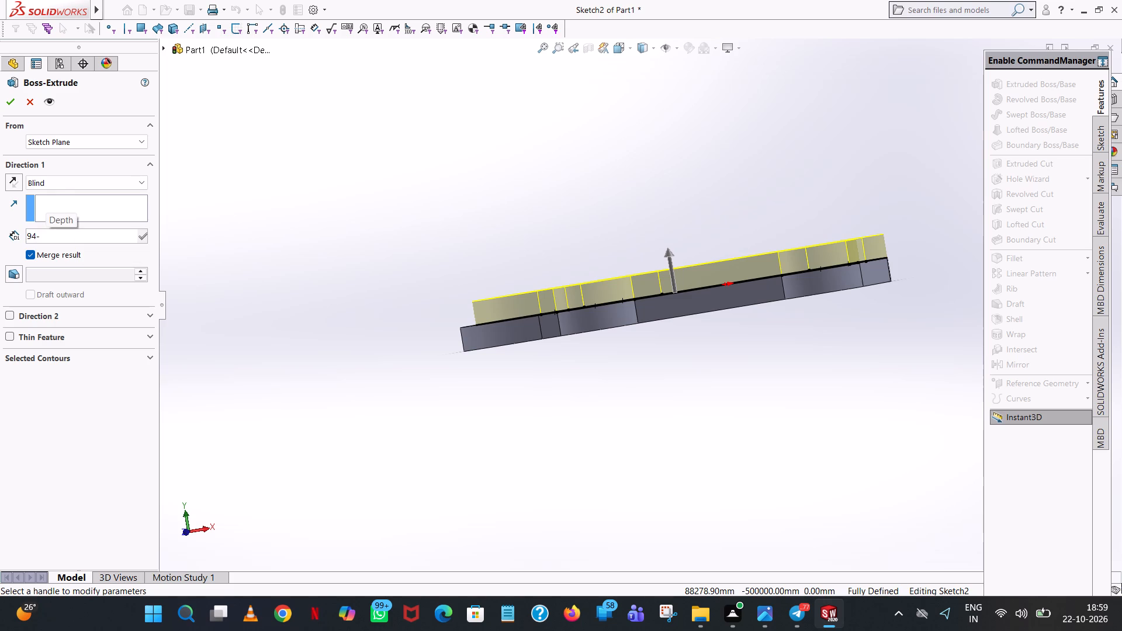
text(12)
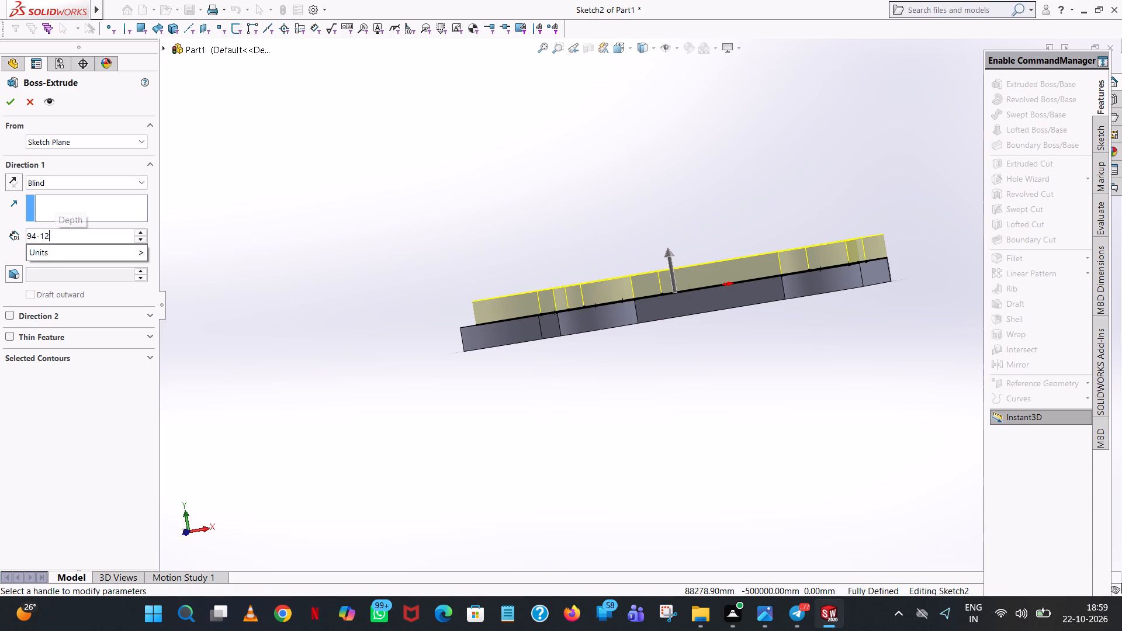
key(Return)
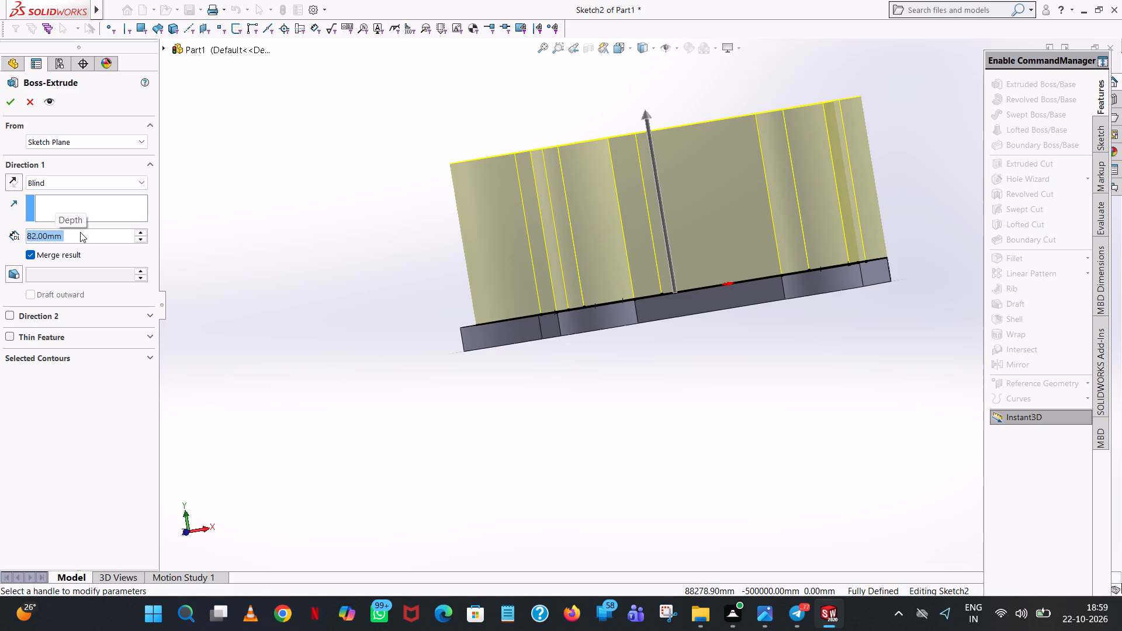
click(13, 98)
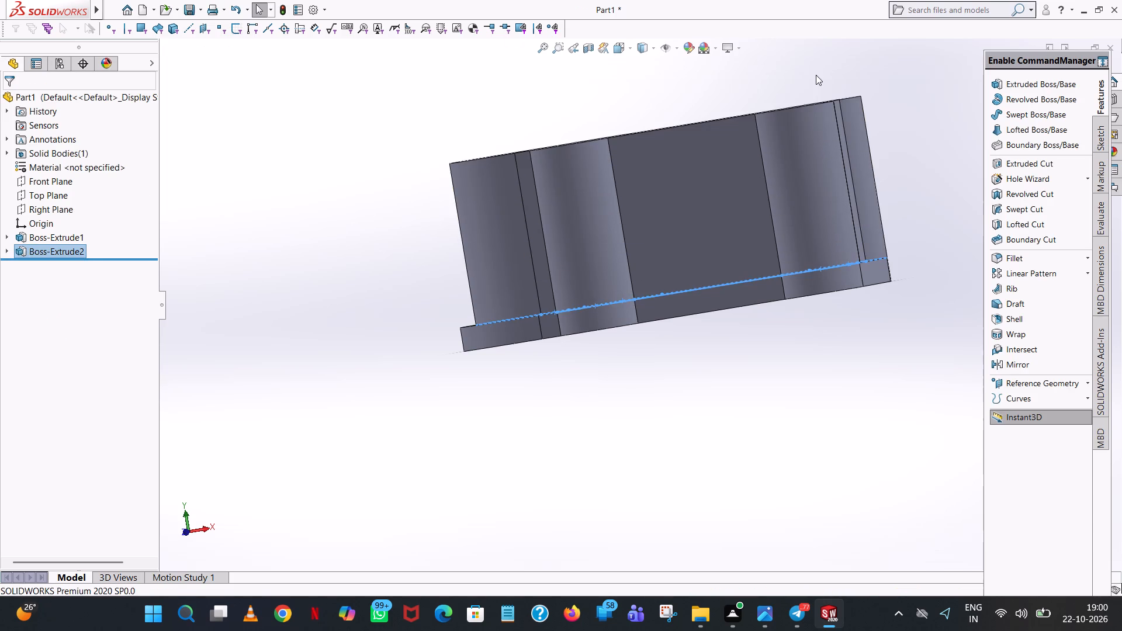
click(810, 75)
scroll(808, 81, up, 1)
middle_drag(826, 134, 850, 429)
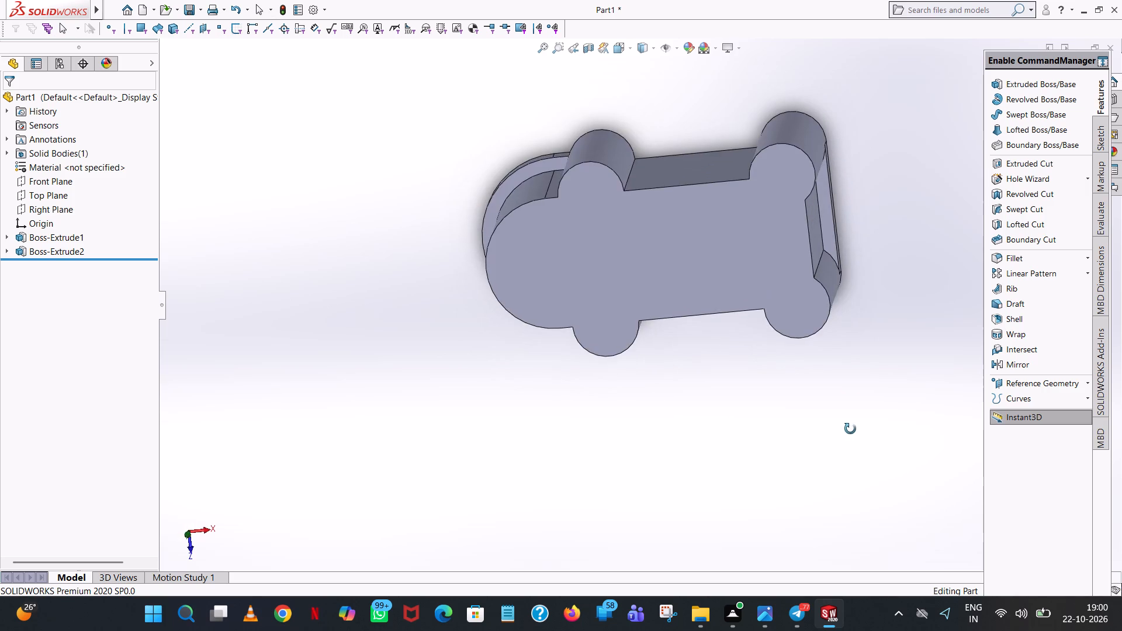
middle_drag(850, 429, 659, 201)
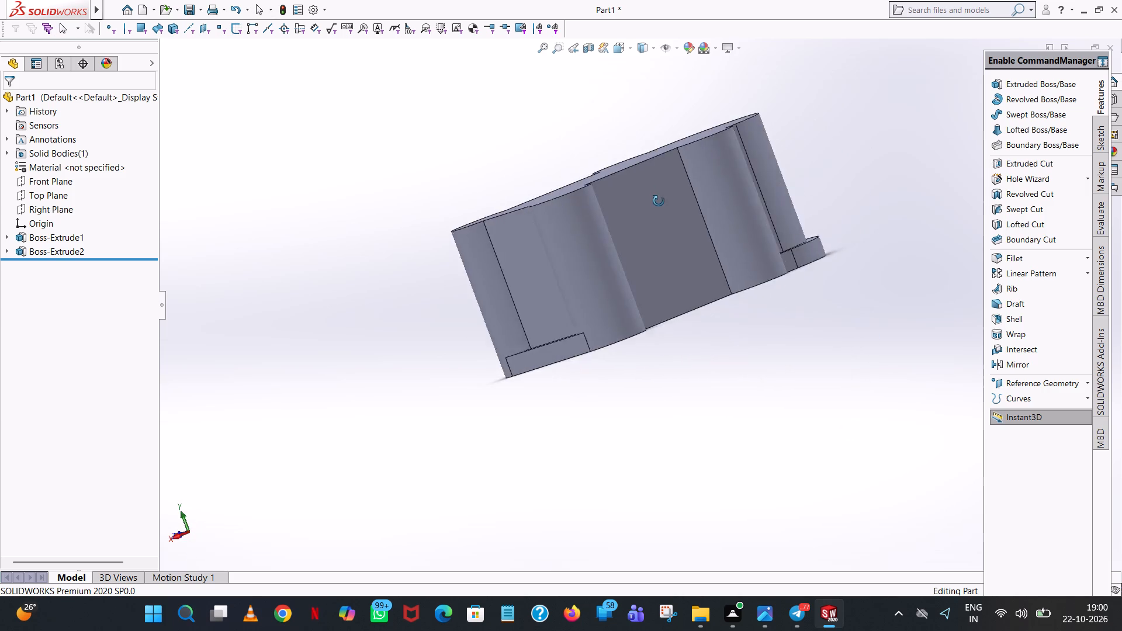
Start an Extruded Cut sketch on the boss's top planar face and orient the view normal to it.
middle_drag(659, 201, 808, 309)
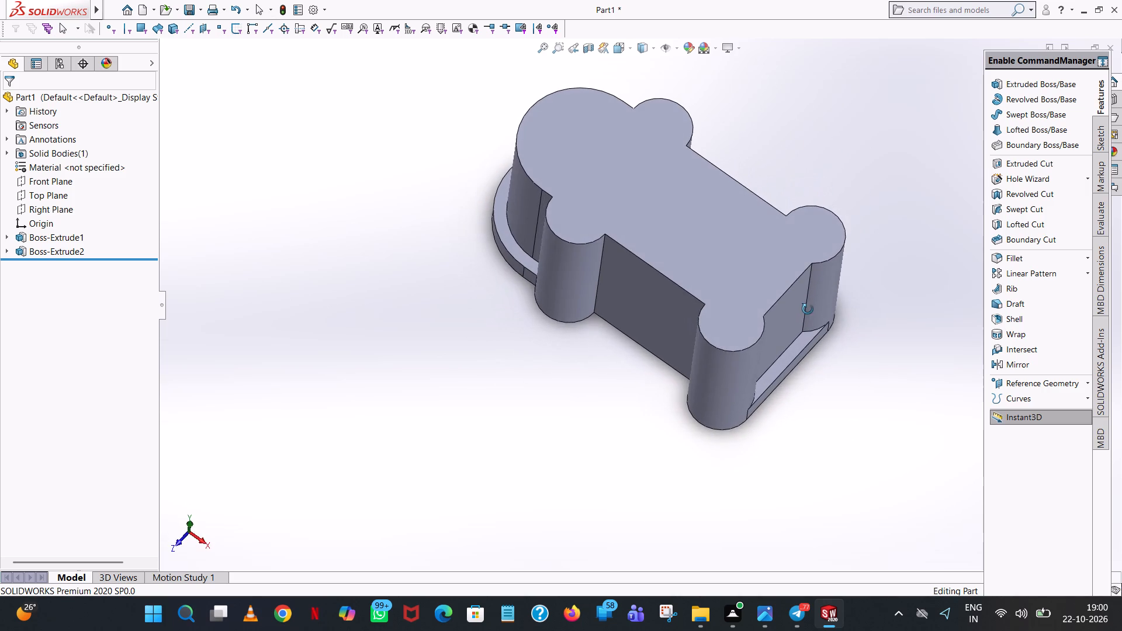
middle_drag(808, 309, 812, 265)
scroll(819, 248, up, 1)
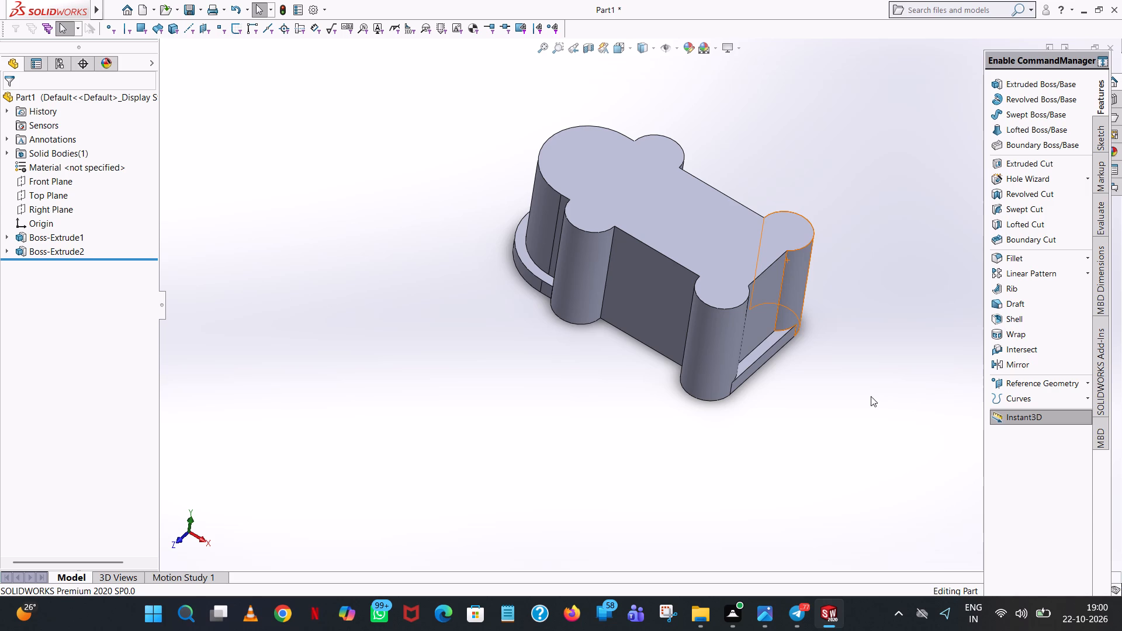
middle_drag(674, 401, 670, 325)
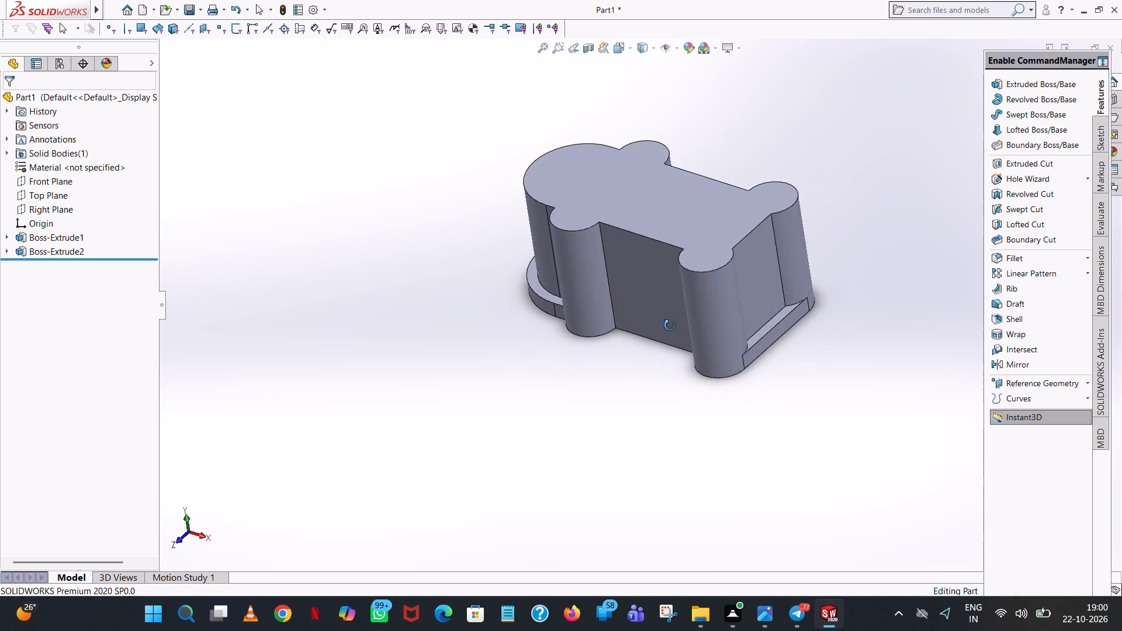
middle_drag(670, 325, 695, 462)
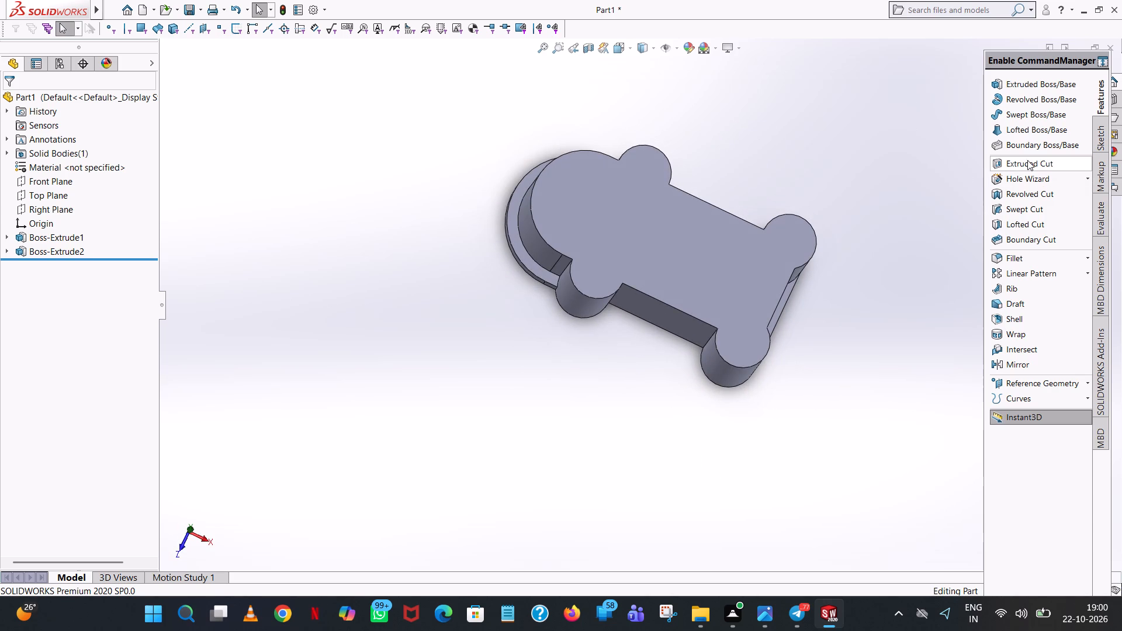
click(1029, 159)
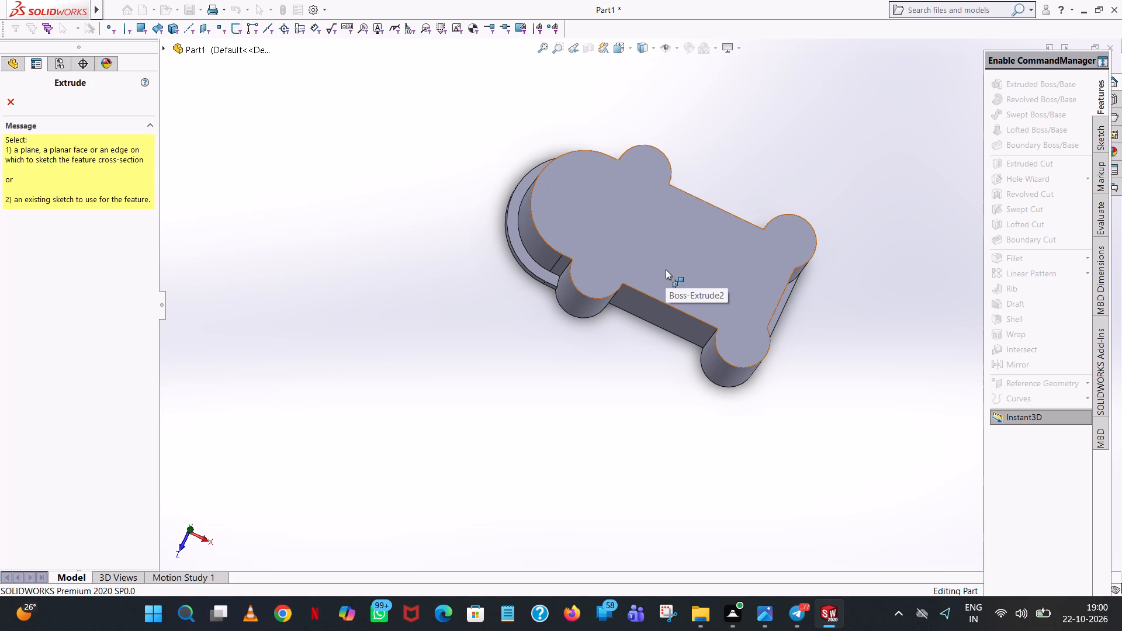
middle_drag(639, 266, 633, 321)
click(657, 276)
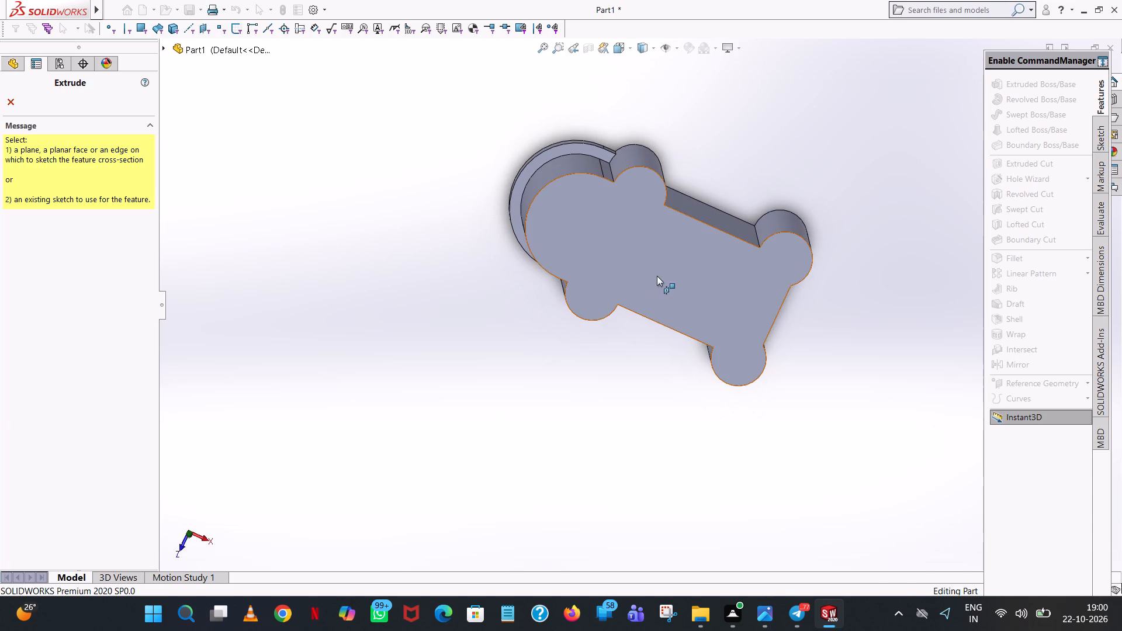
click(631, 44)
click(688, 115)
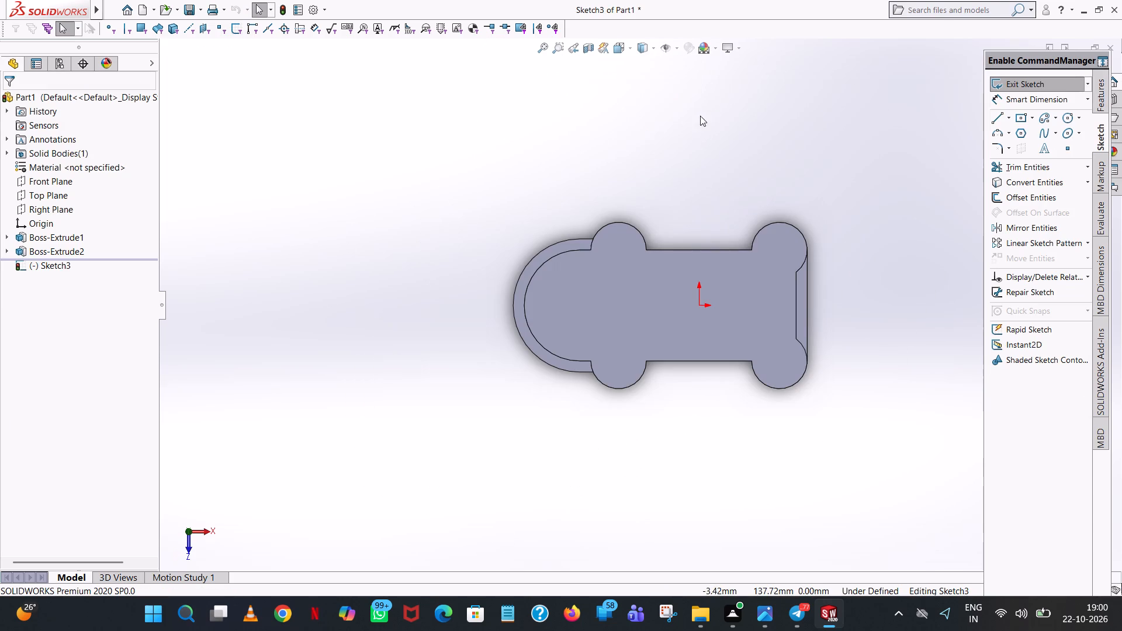
Sketch a 10 mm radius circle concentric with each of the two corner arcs at the plate's straight end.
click(1067, 124)
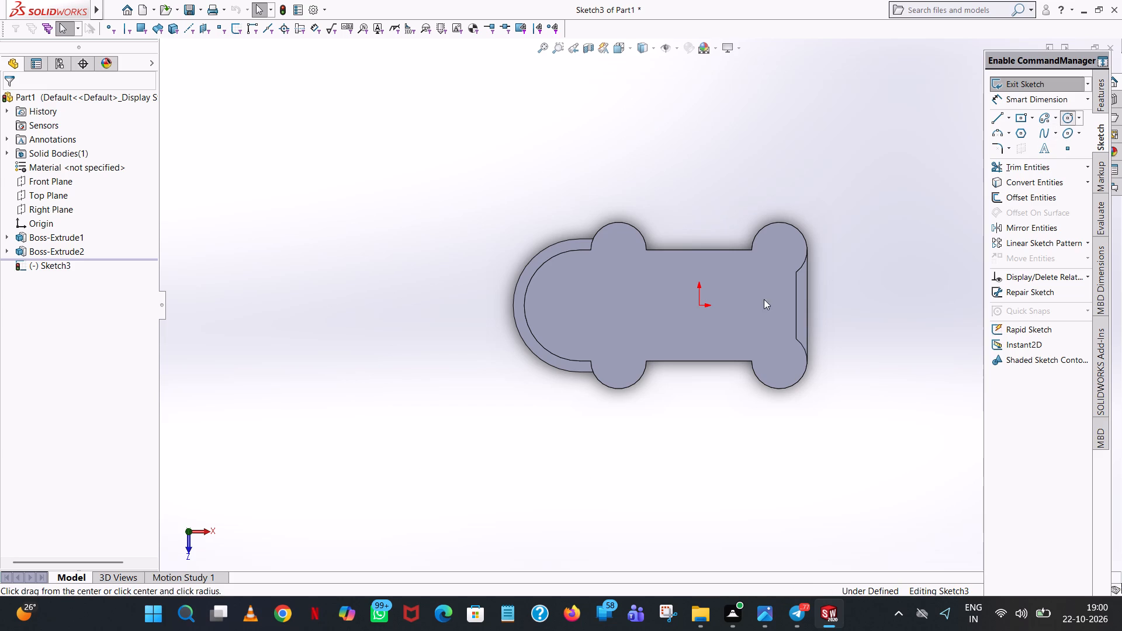
scroll(794, 278, down, 3)
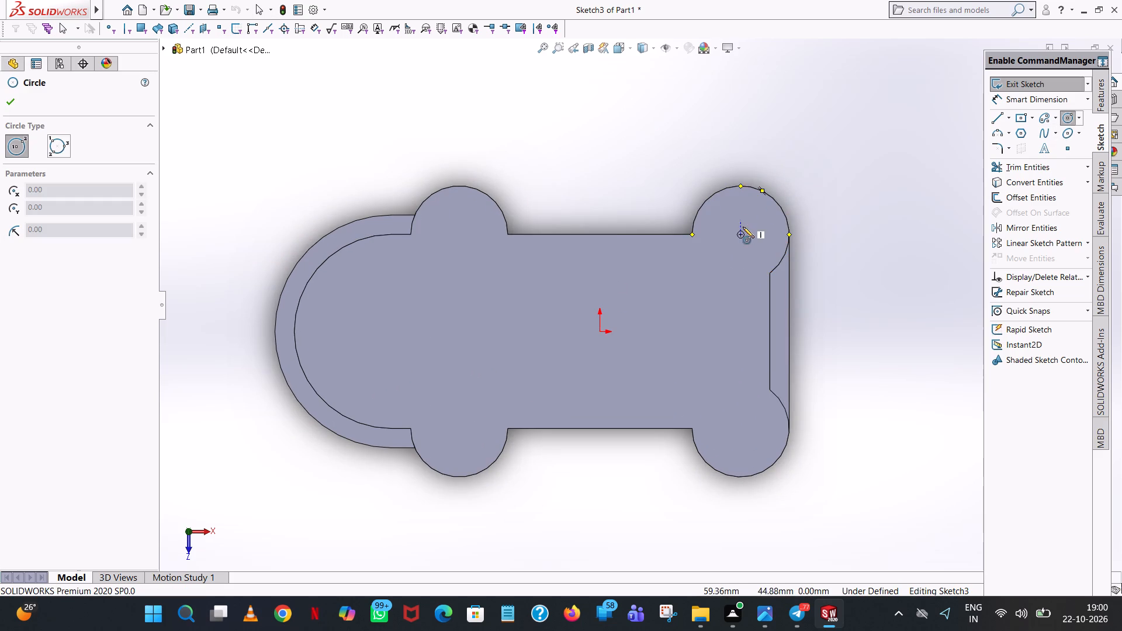
click(740, 235)
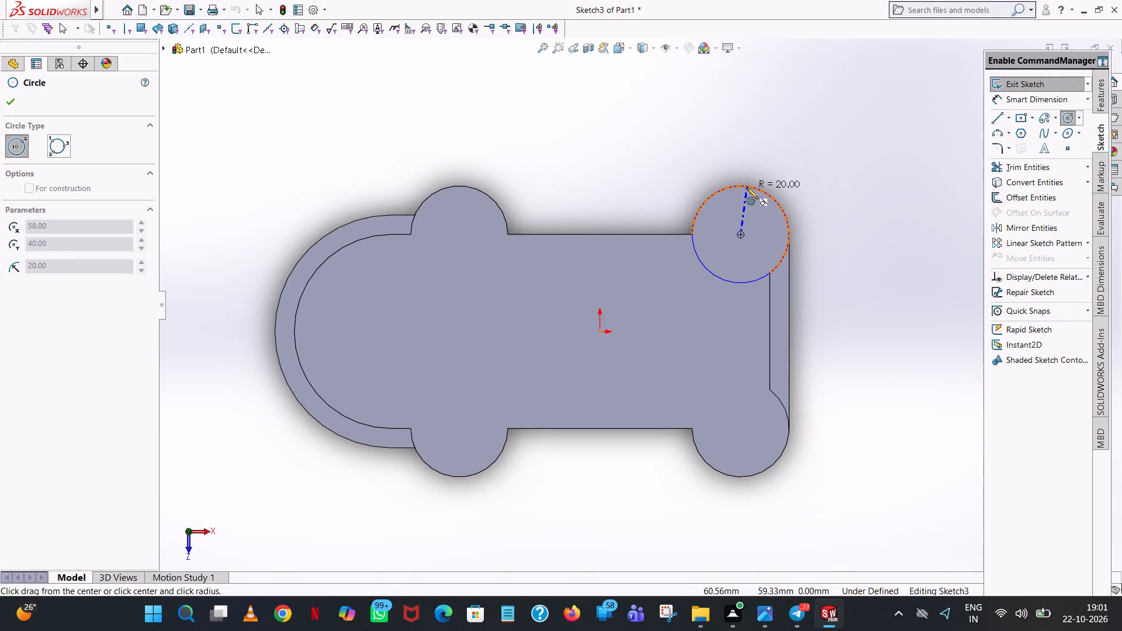
click(744, 199)
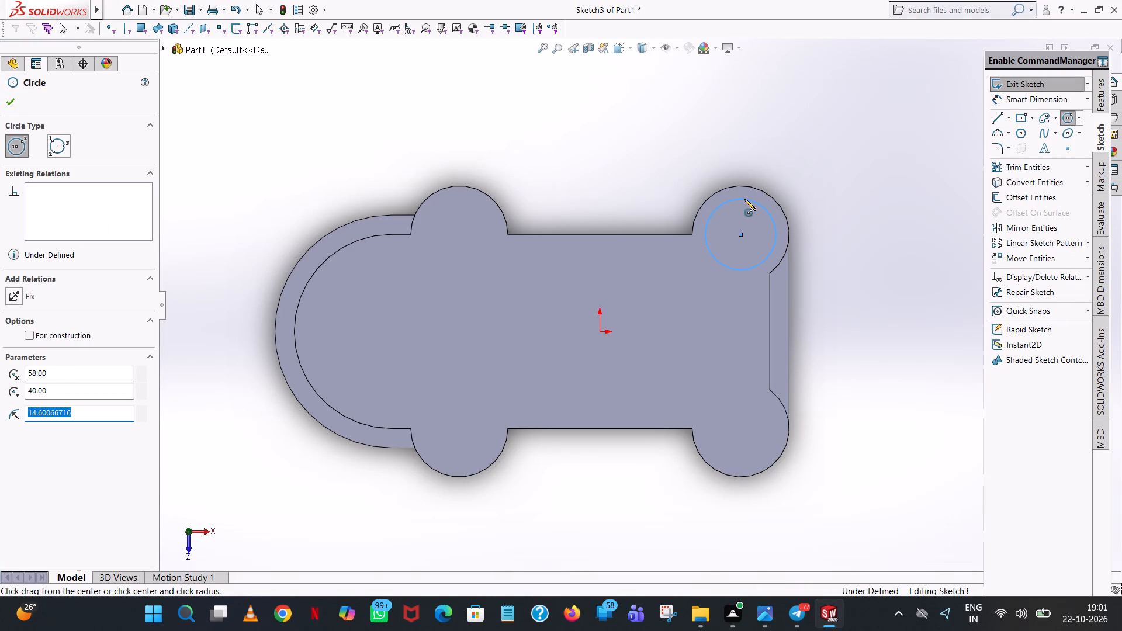
text(10)
key(Return)
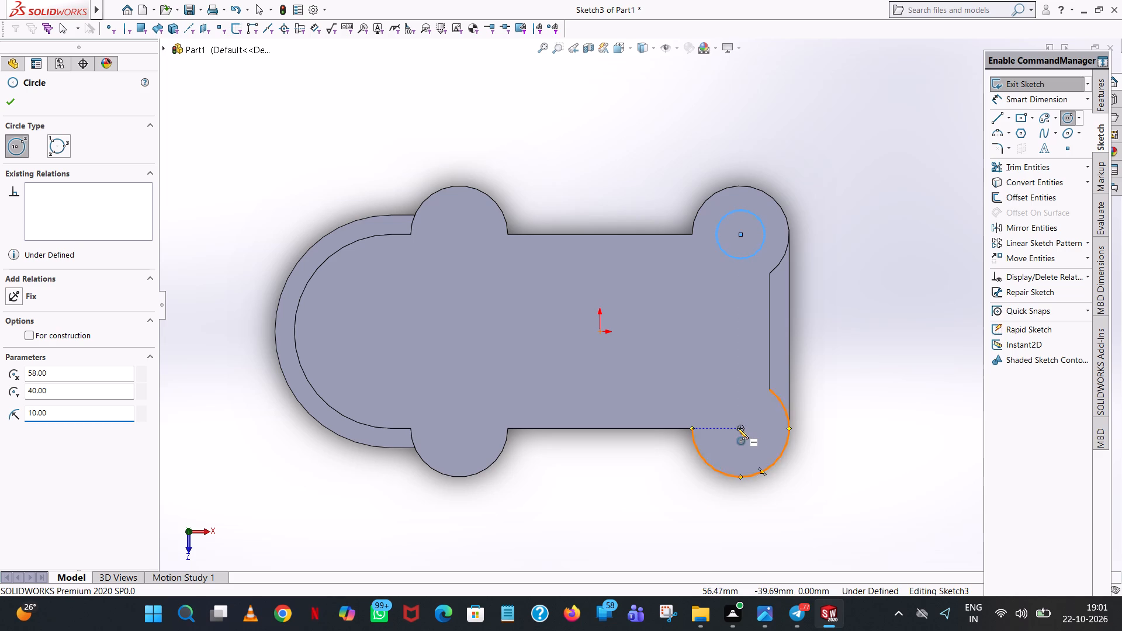
click(740, 427)
click(770, 401)
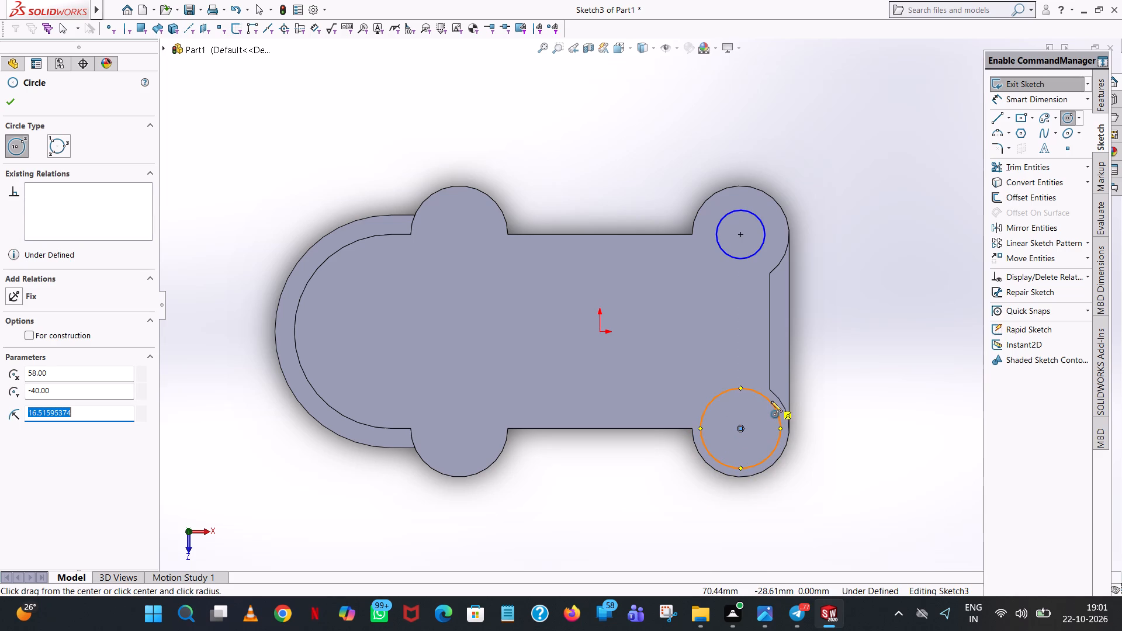
text(10)
key(Return)
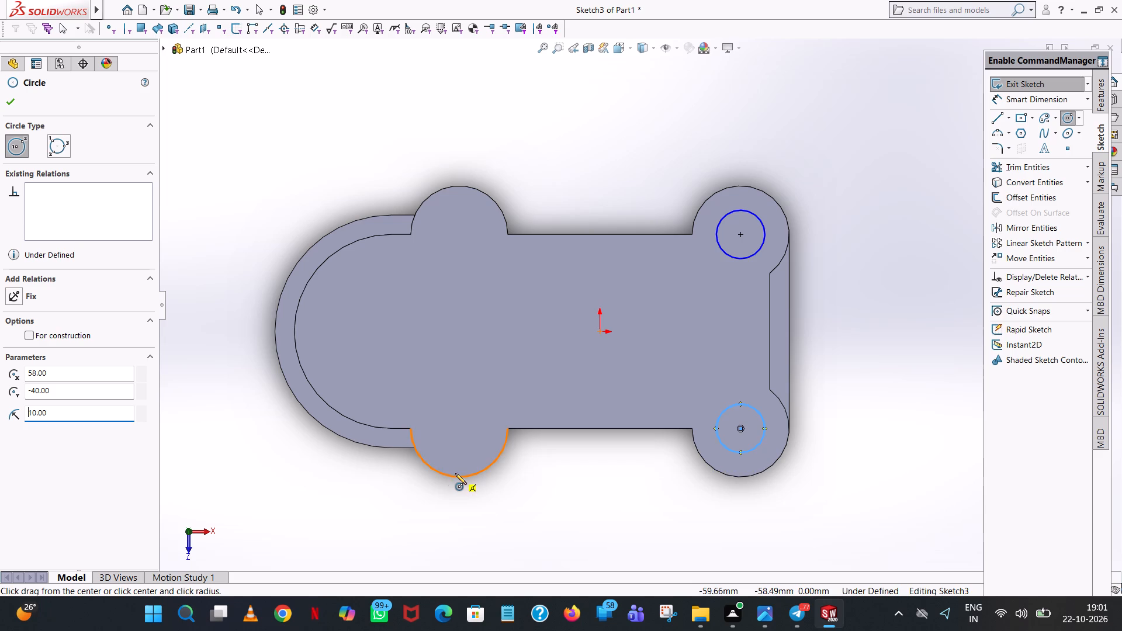
Sketch a 10 mm radius circle concentric with each of the two corner arcs near the housing's rounded end.
click(457, 428)
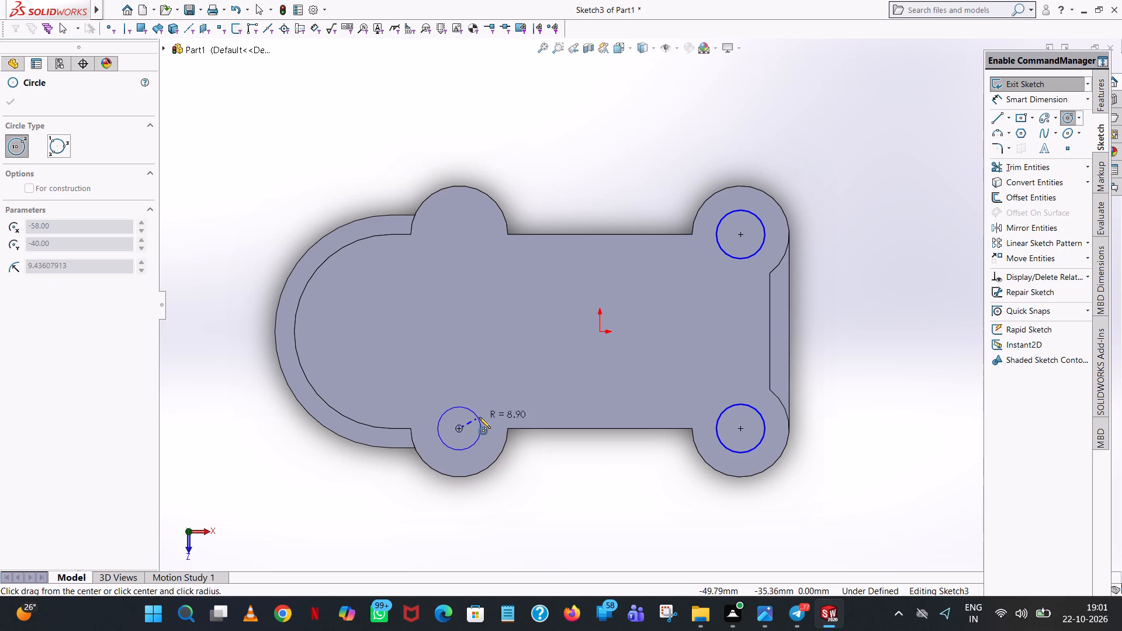
click(479, 417)
text(100)
key(BackSpace)
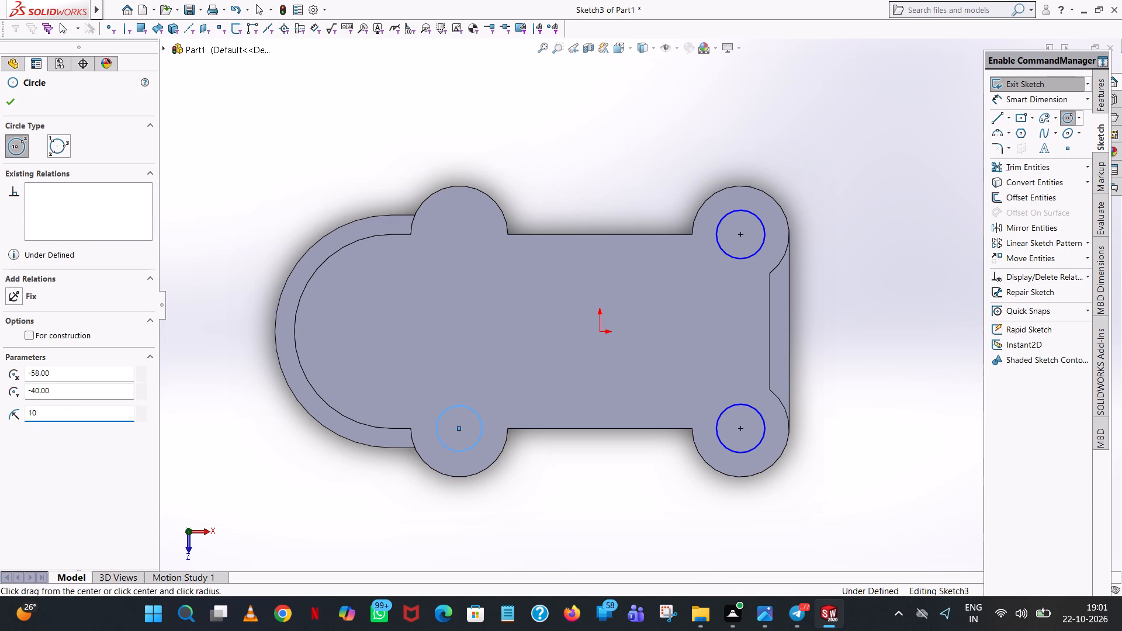
key(Return)
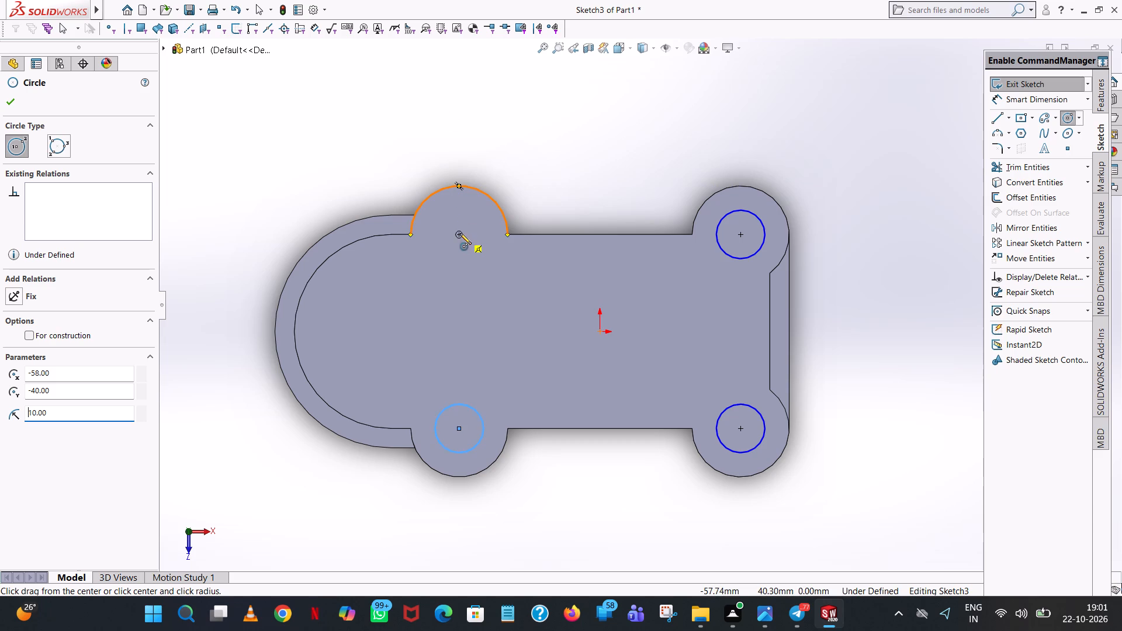
click(459, 233)
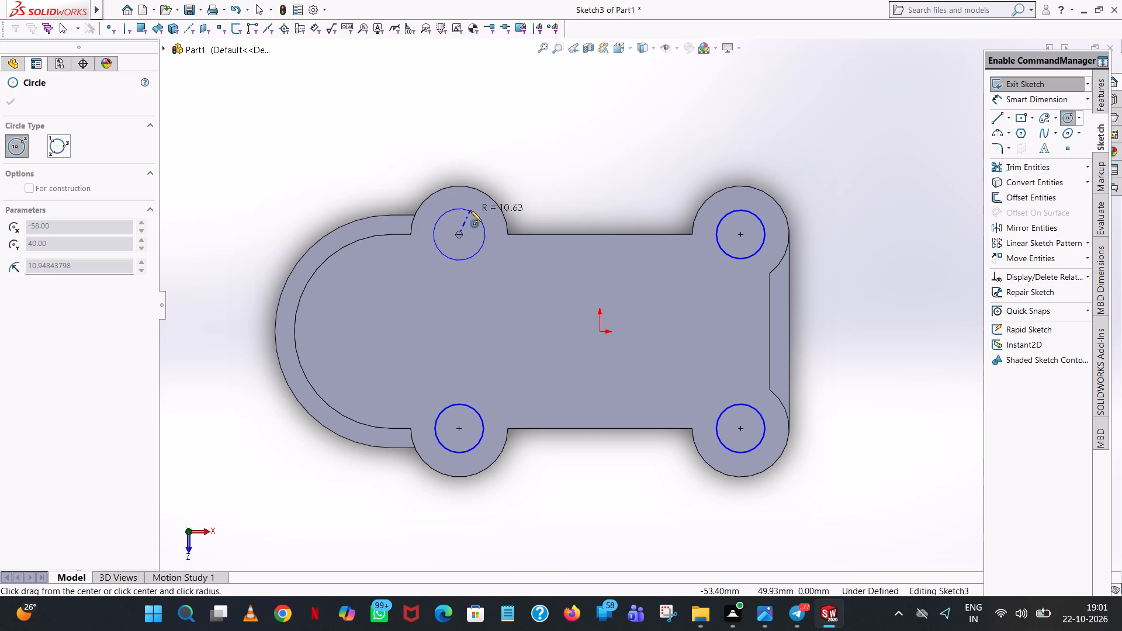
click(470, 210)
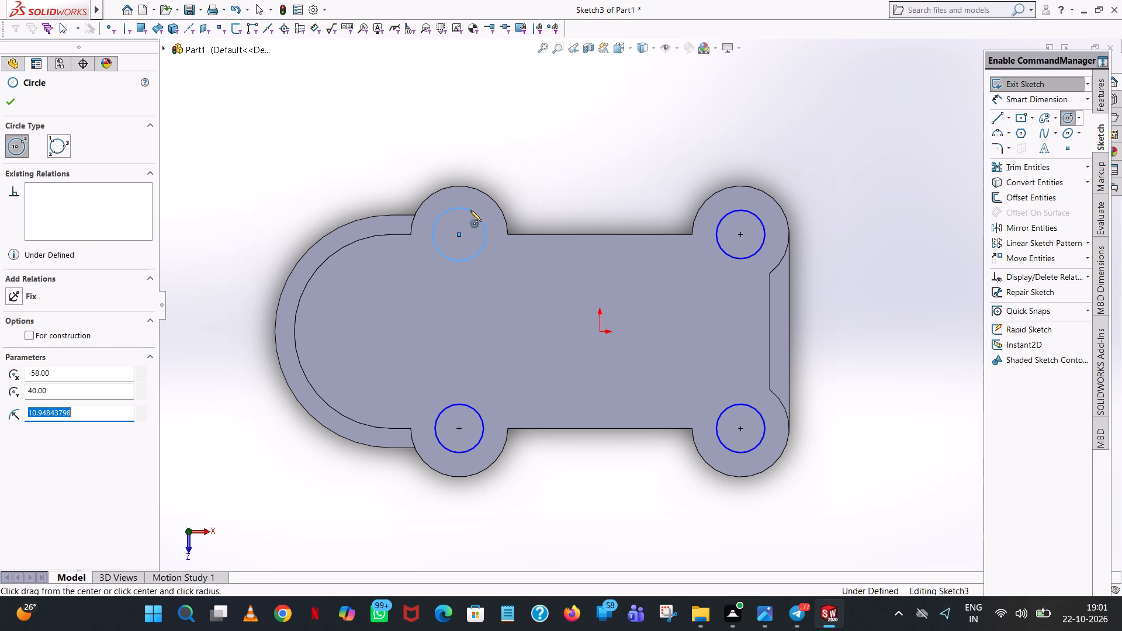
text(10)
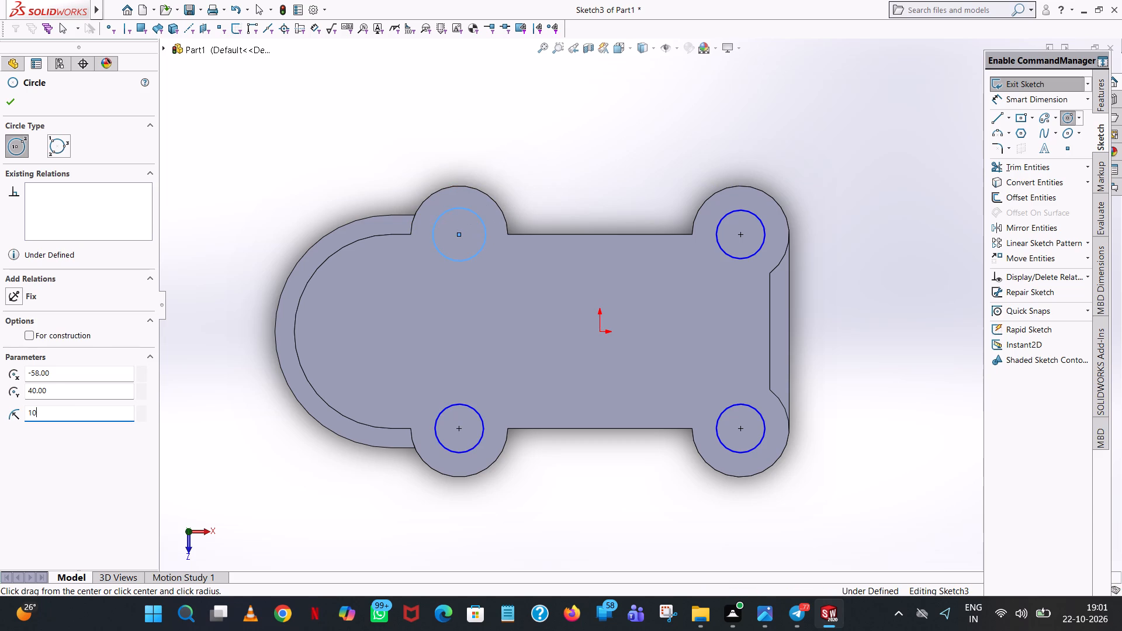
key(Return)
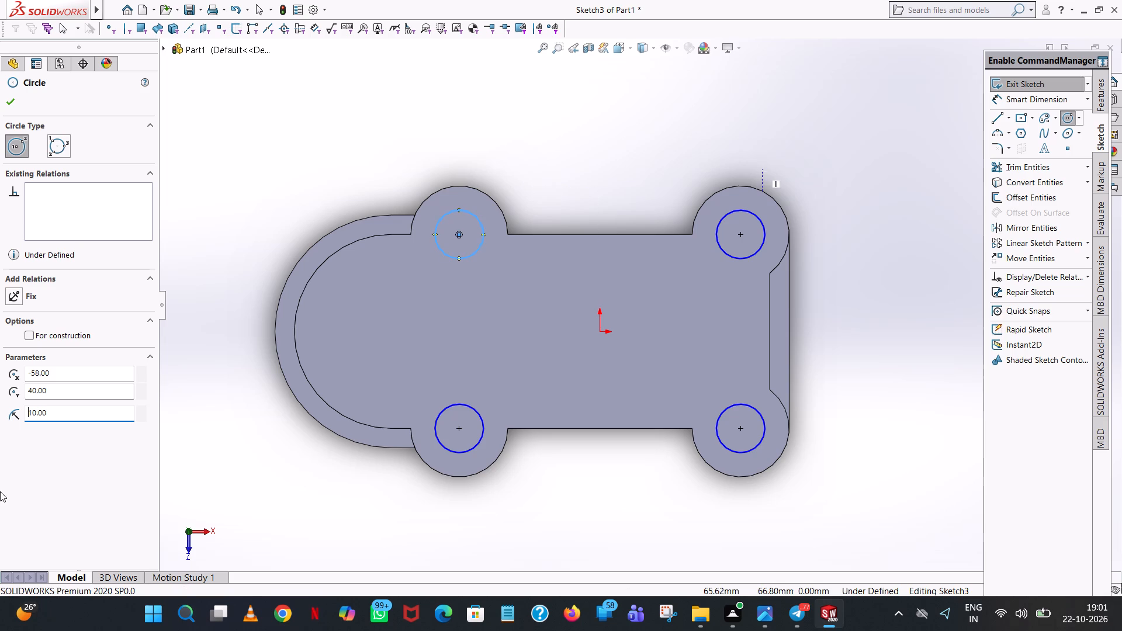
click(10, 93)
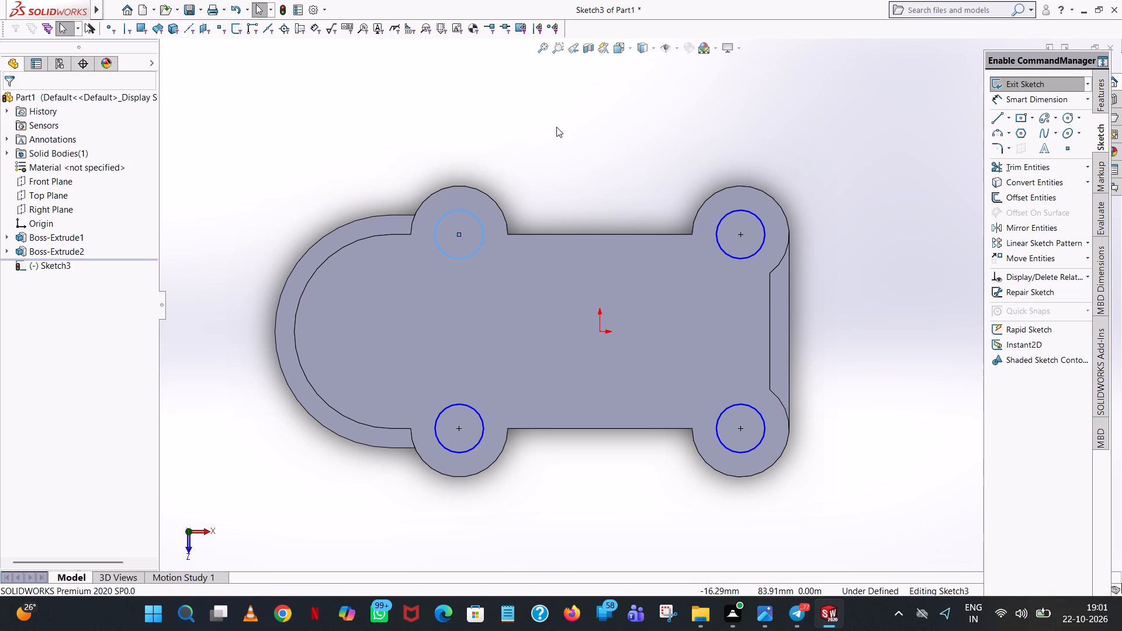
click(556, 127)
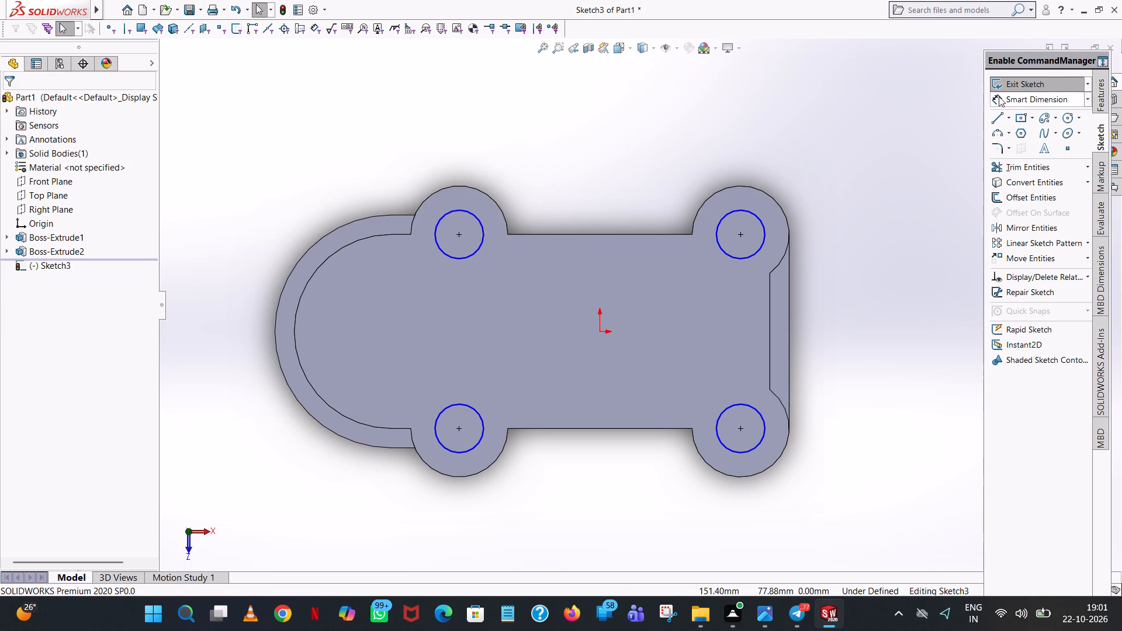
Dimension the diameters of the two upper corner circles, placing both dimensions above the profile.
click(1007, 96)
click(748, 209)
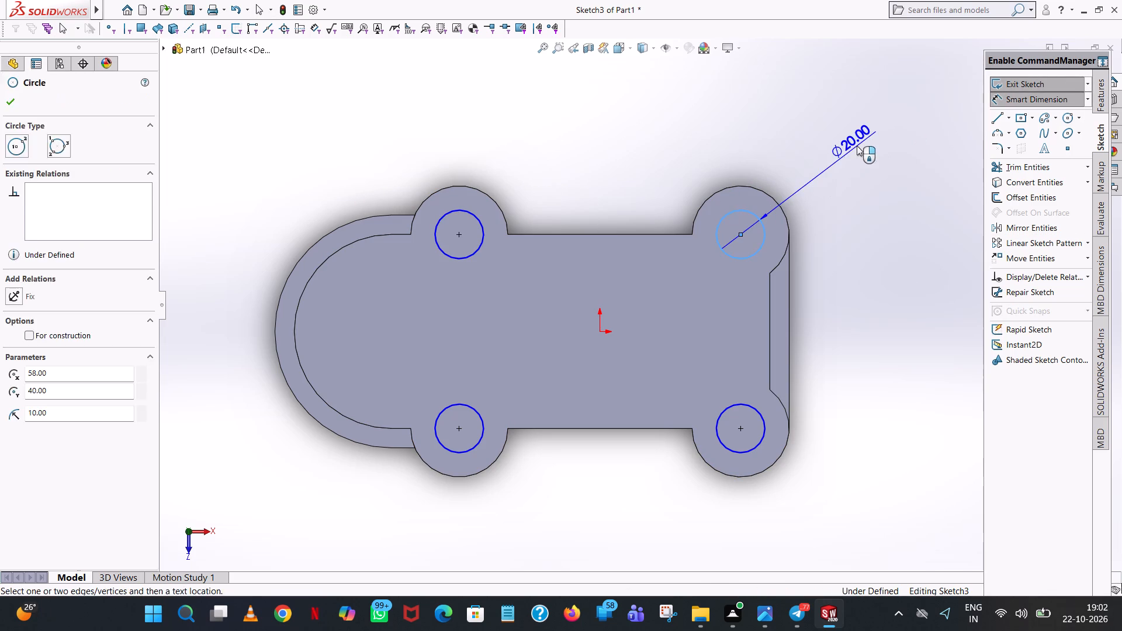
click(857, 145)
click(810, 126)
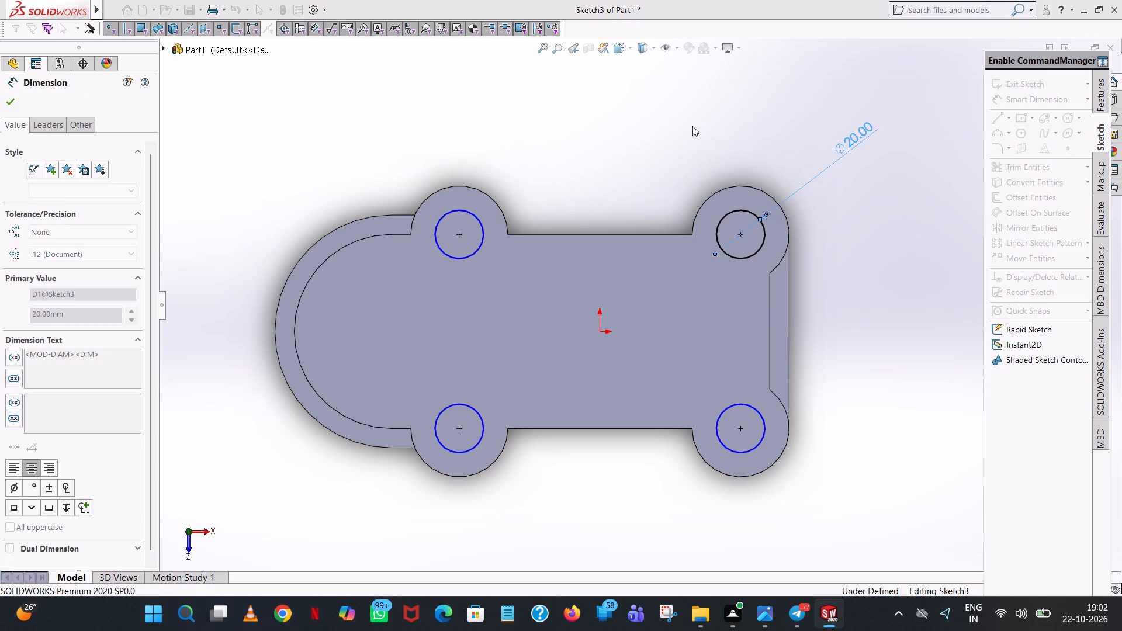
click(692, 126)
click(445, 212)
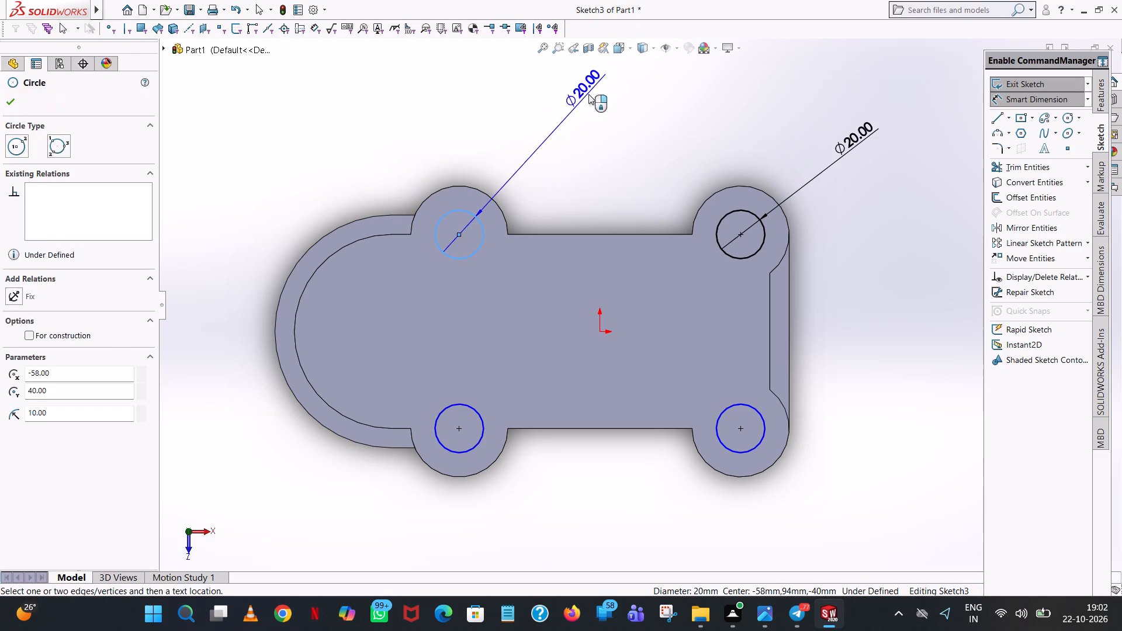
click(589, 93)
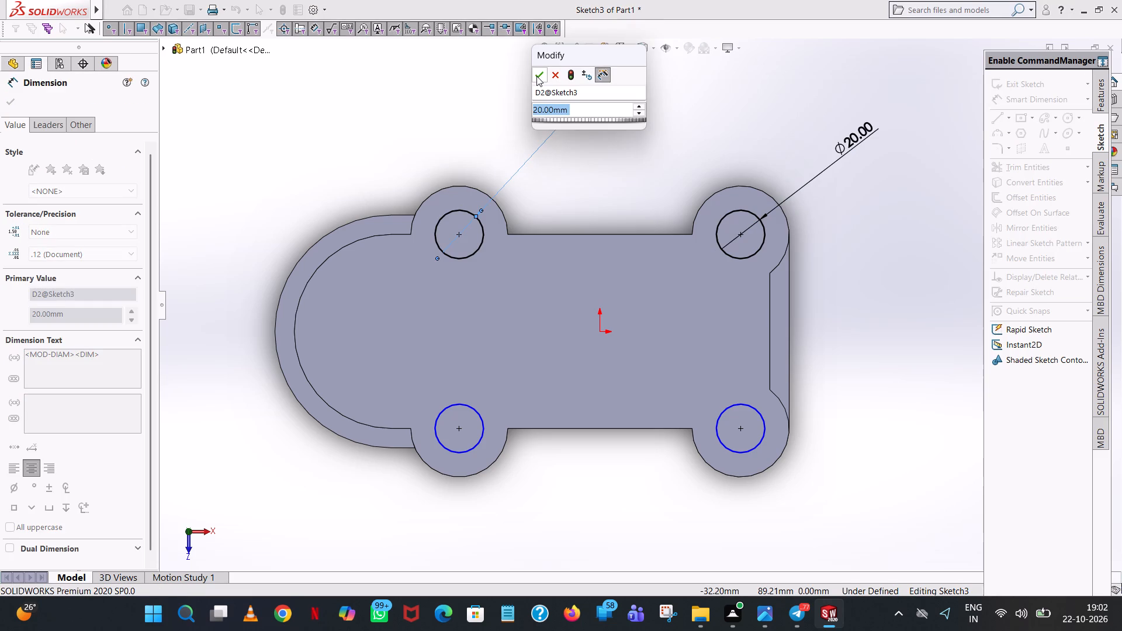
click(536, 75)
click(448, 99)
Dimension the diameters of the two lower corner circles, placing the dimensions outside the profile on either side.
click(463, 446)
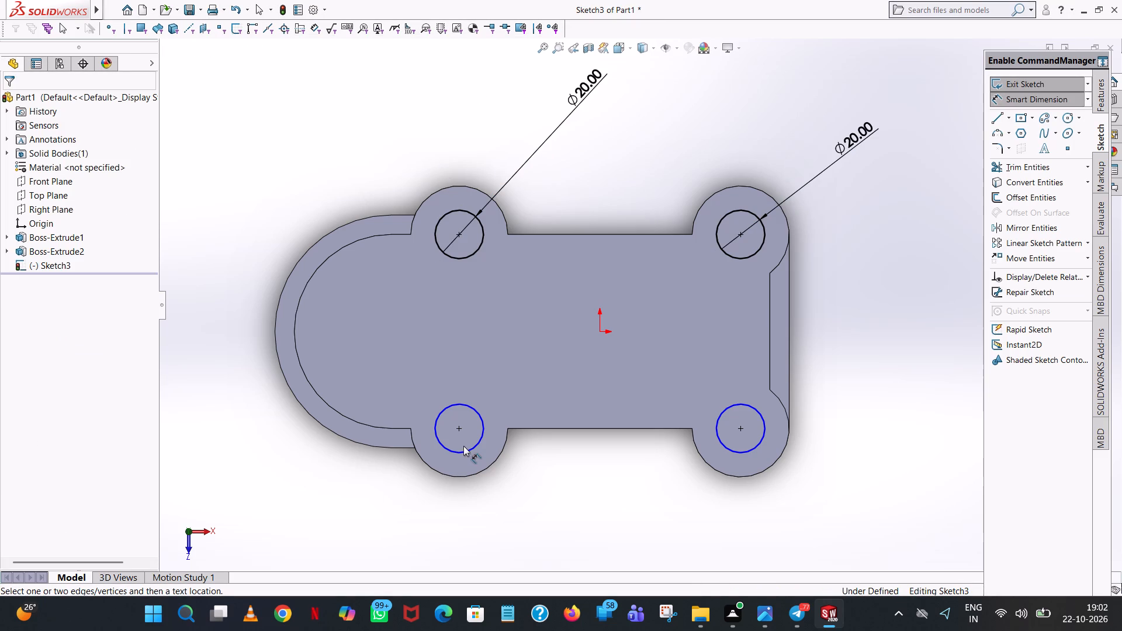
click(449, 450)
click(270, 491)
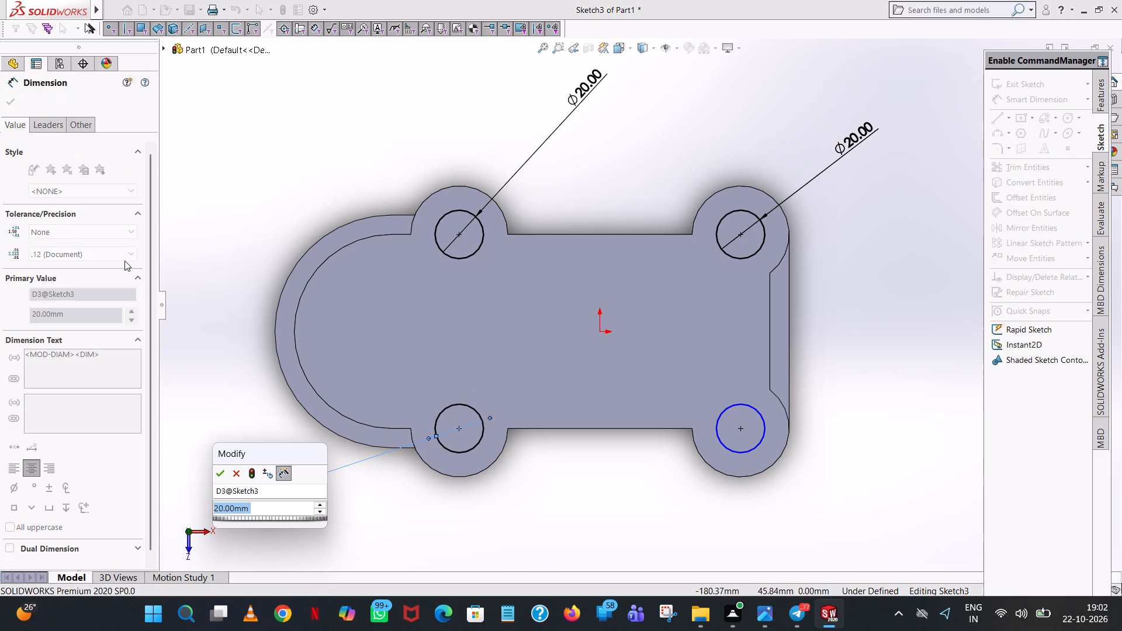
click(228, 468)
click(242, 304)
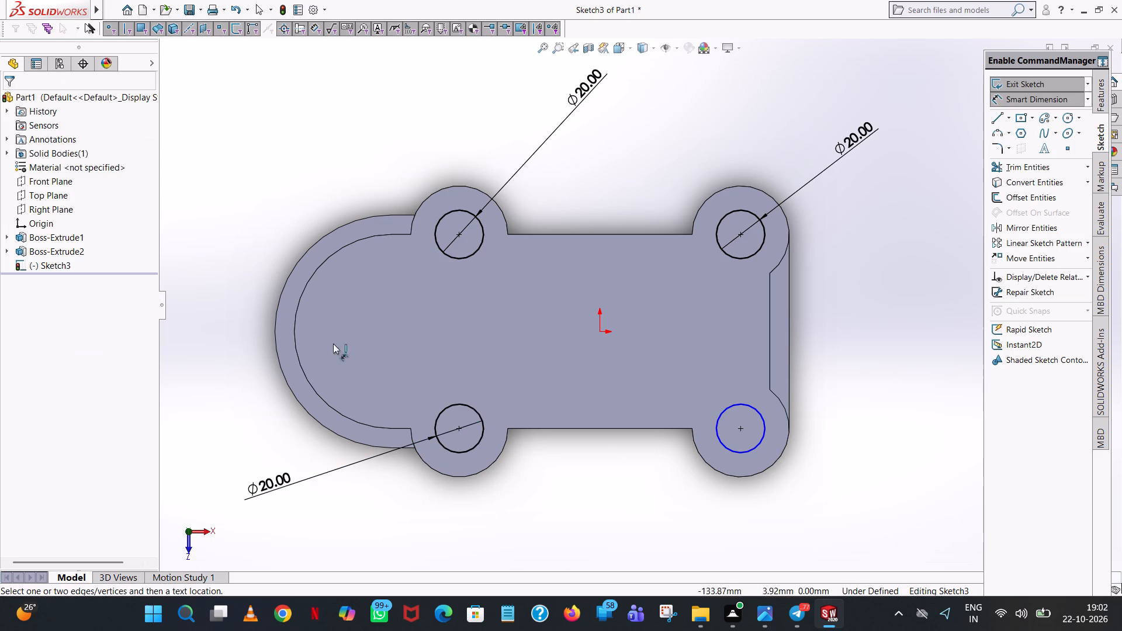
click(736, 453)
click(910, 464)
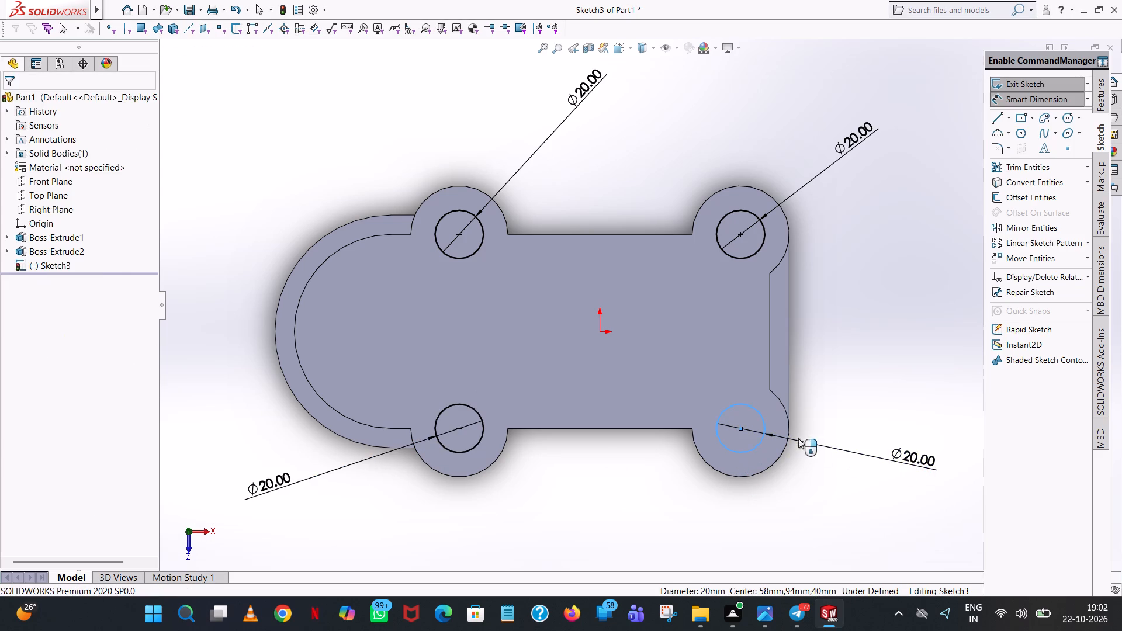
click(859, 452)
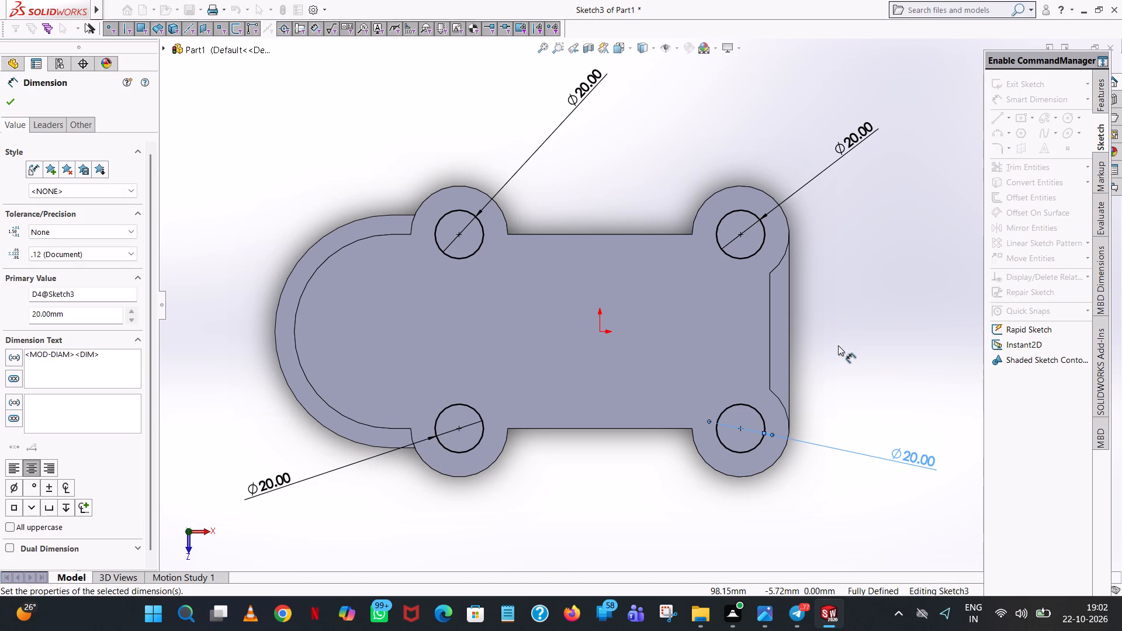
Cut-extrude the four 20 mm corner circles downward through the whole housing to a blind depth of 106 mm.
click(1104, 100)
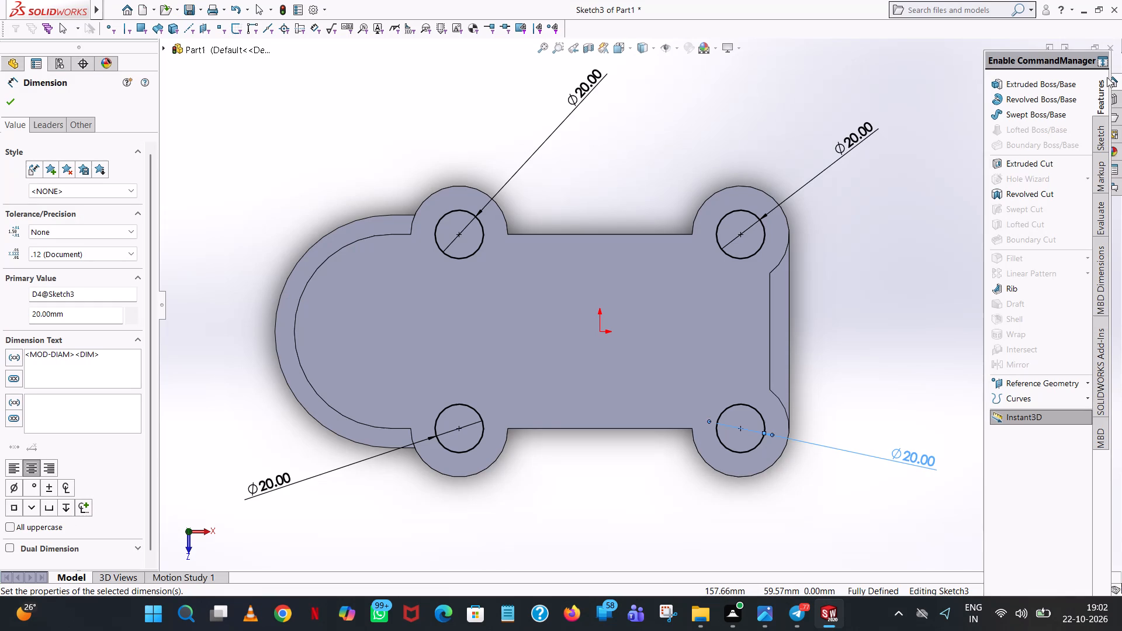
click(1016, 157)
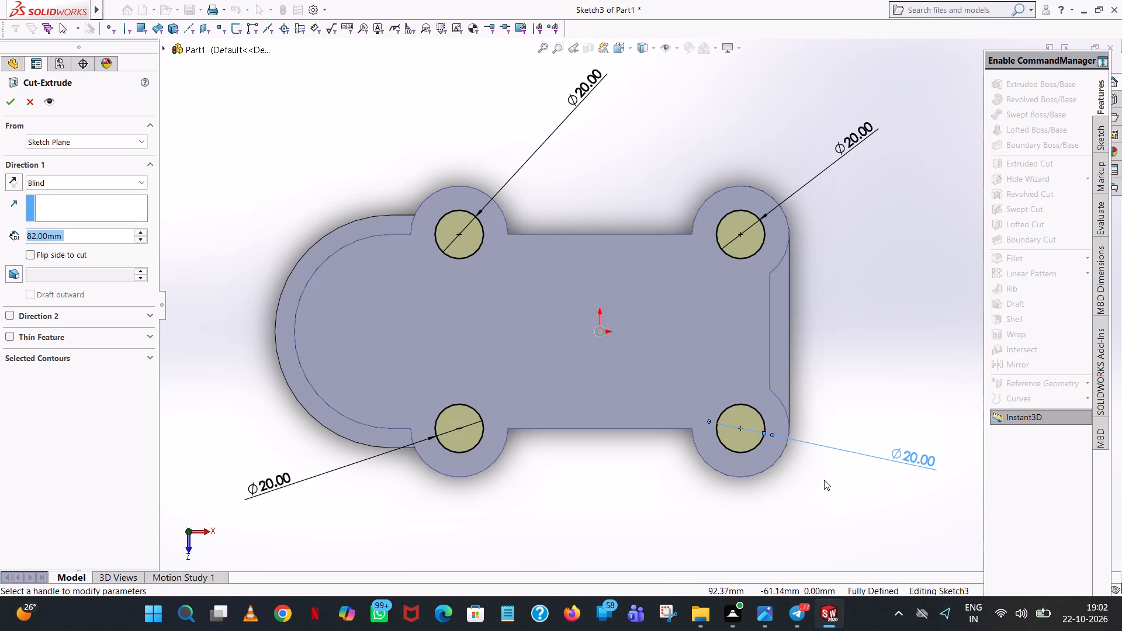
scroll(824, 479, down, 1)
middle_drag(824, 479, 833, 242)
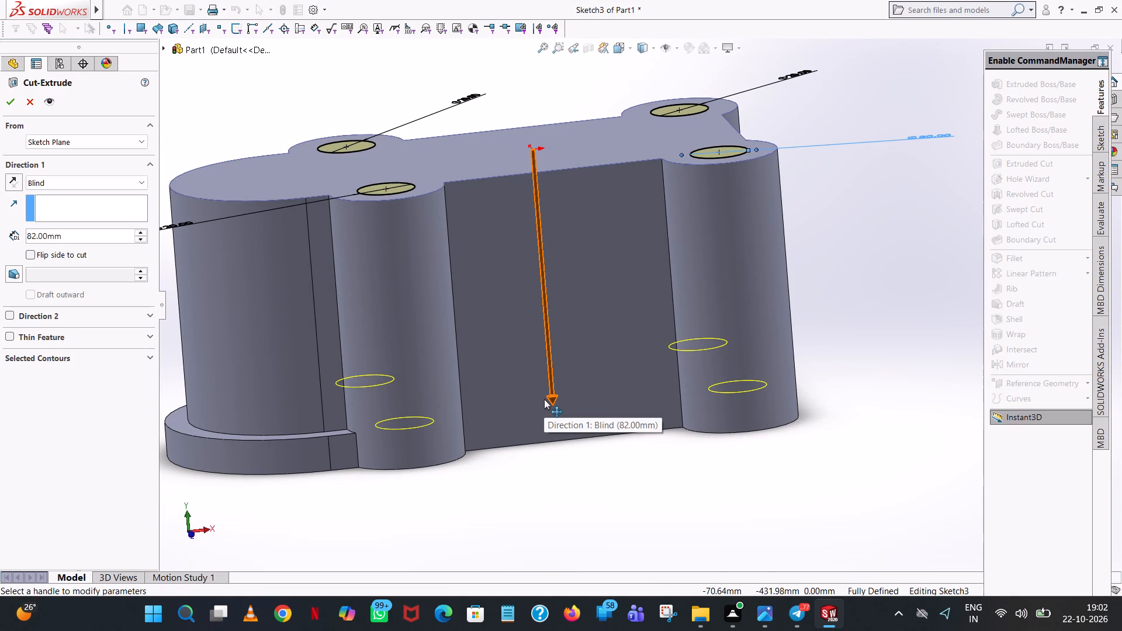
drag(545, 400, 546, 429)
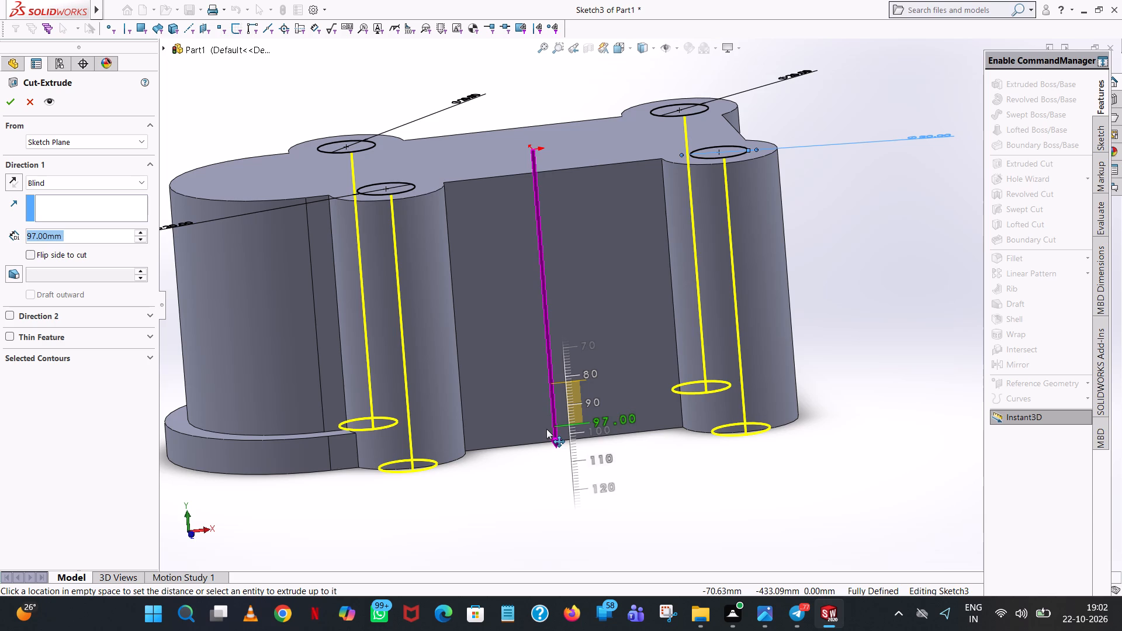
drag(546, 429, 546, 455)
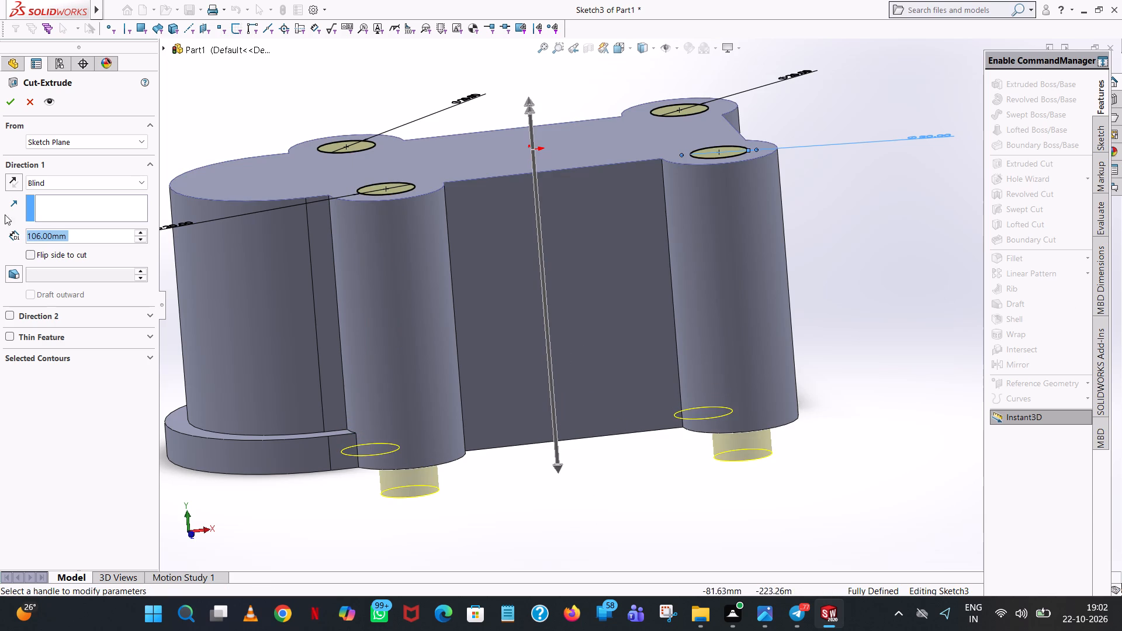
click(4, 100)
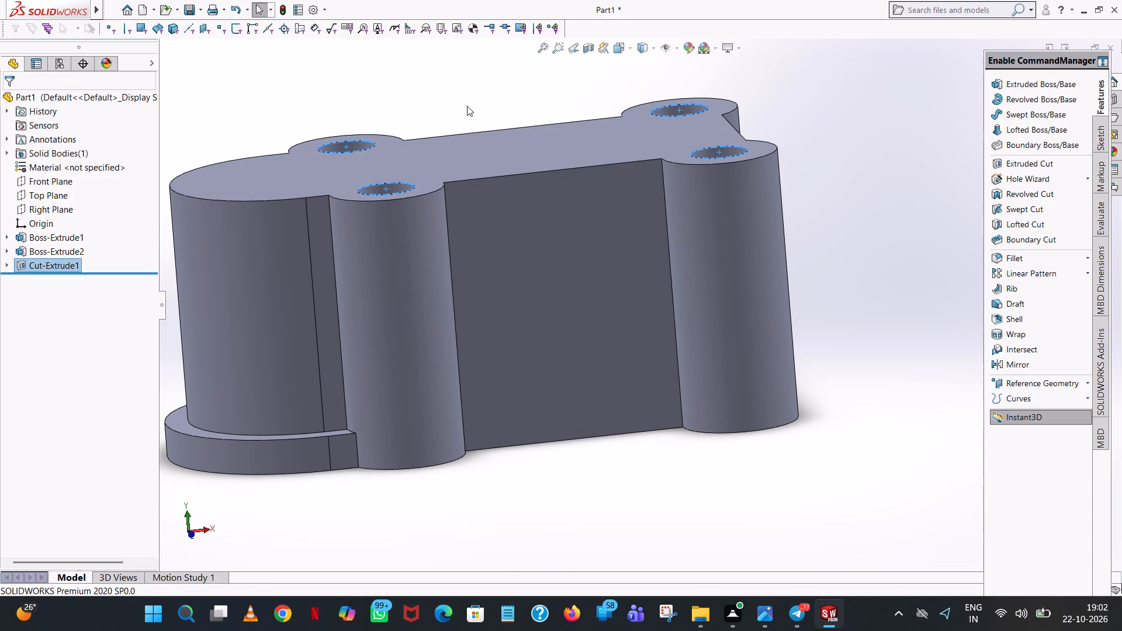
click(510, 99)
Examine the housing and its four corner holes from several angles.
middle_drag(517, 119, 540, 372)
middle_drag(540, 372, 496, 210)
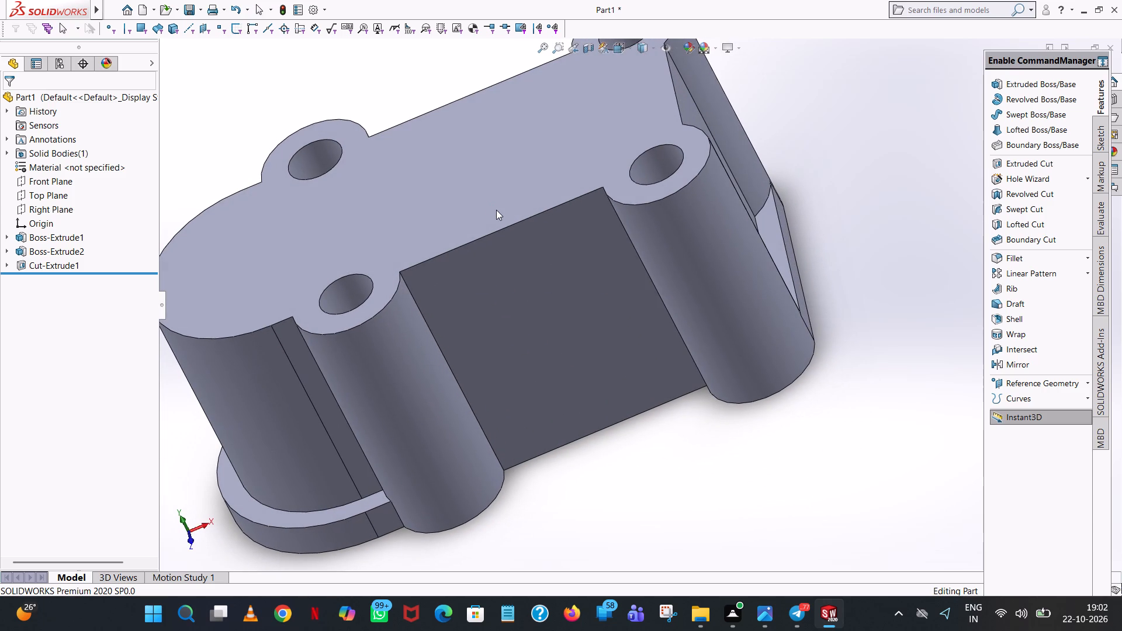
middle_drag(558, 229, 545, 167)
scroll(545, 165, up, 1)
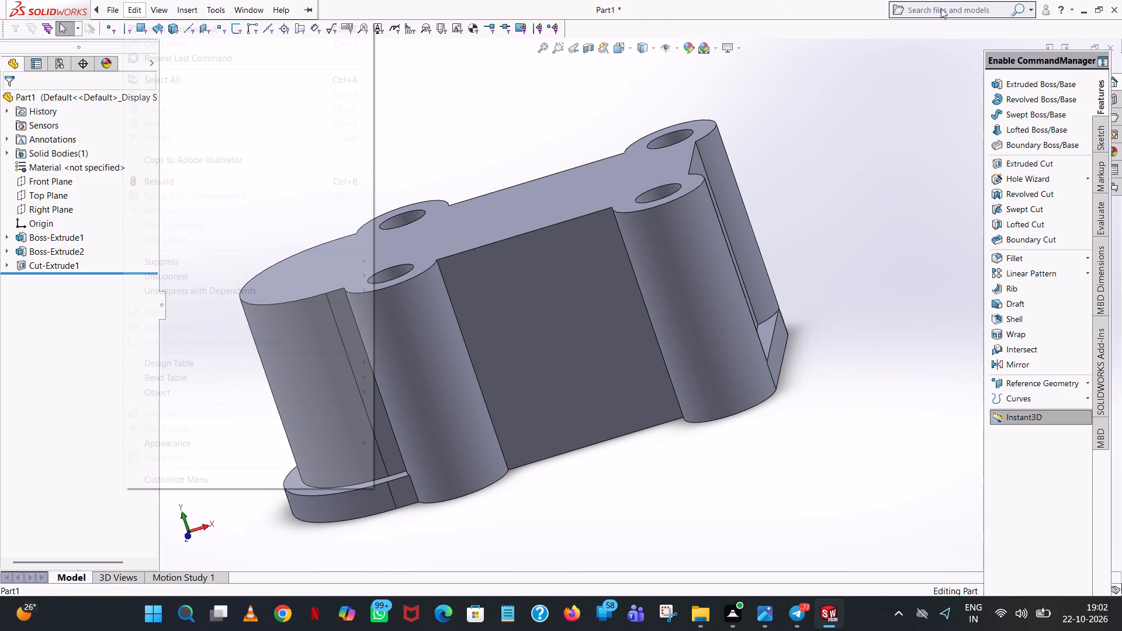
click(584, 103)
middle_drag(617, 151, 625, 178)
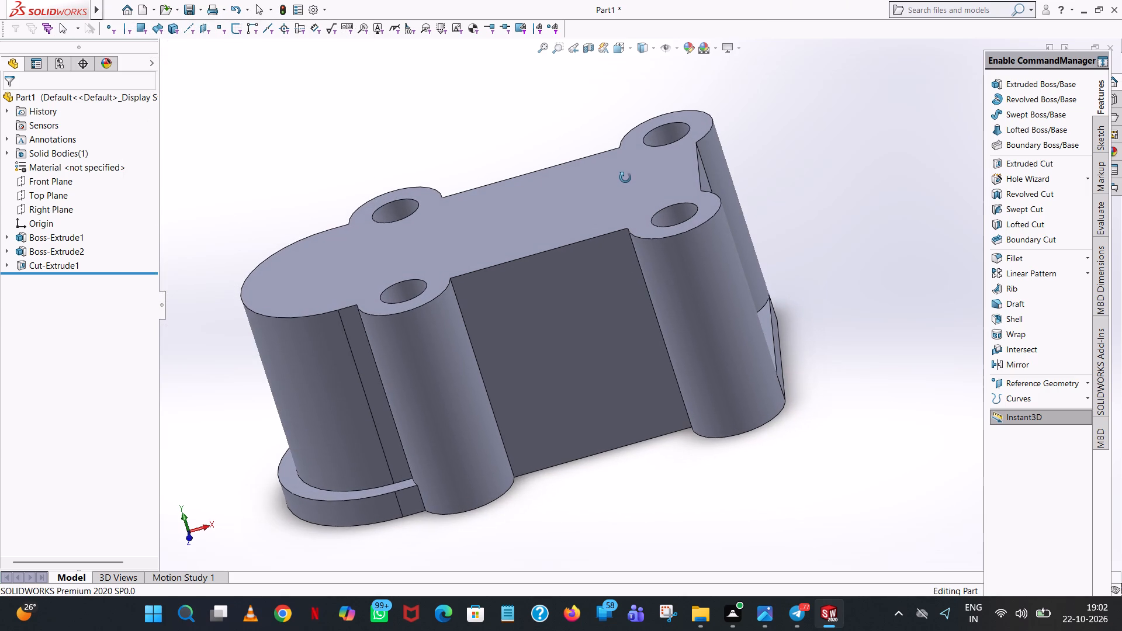
middle_drag(625, 178, 626, 178)
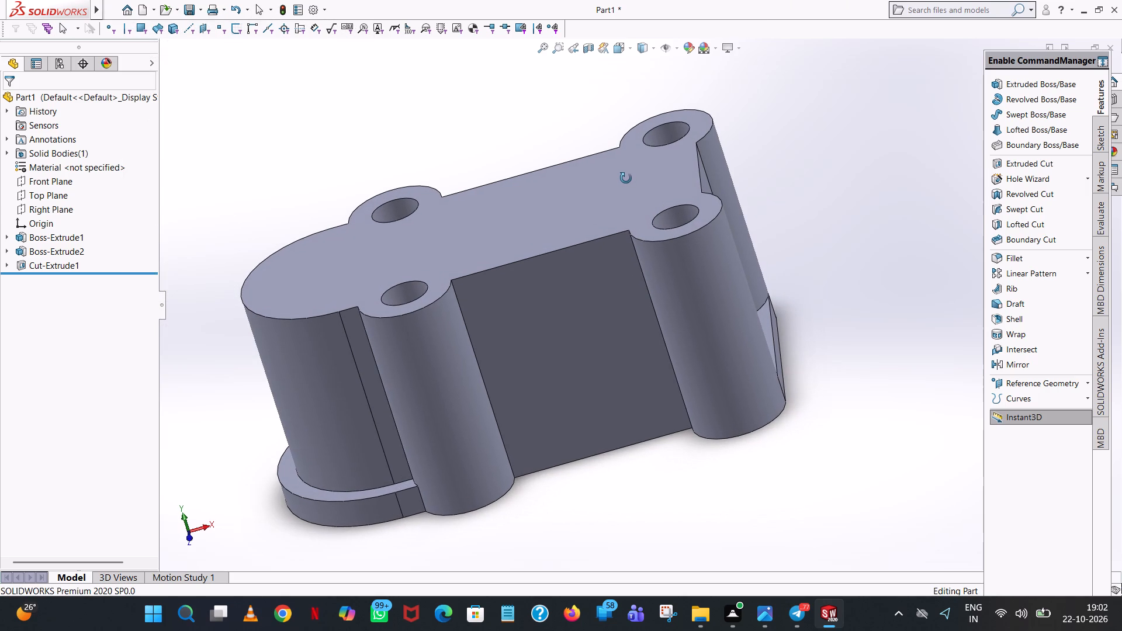
middle_drag(626, 178, 681, 327)
Start a boss-extrude sketch on the housing's top face and draw a 26 mm radius circle concentric with the rounded end.
click(1030, 89)
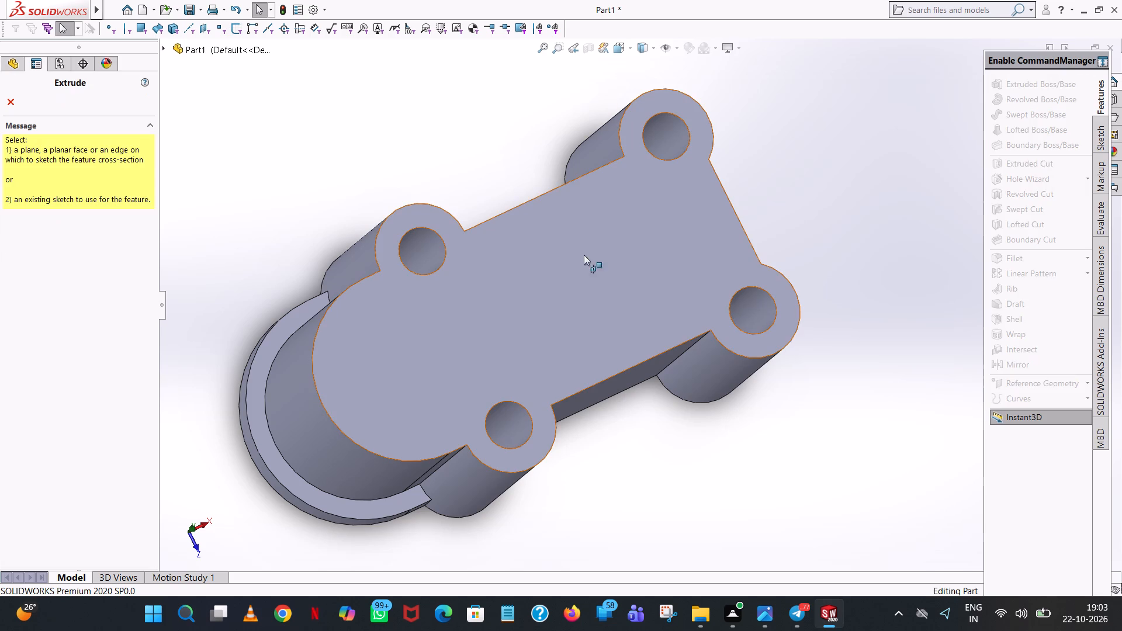
click(396, 391)
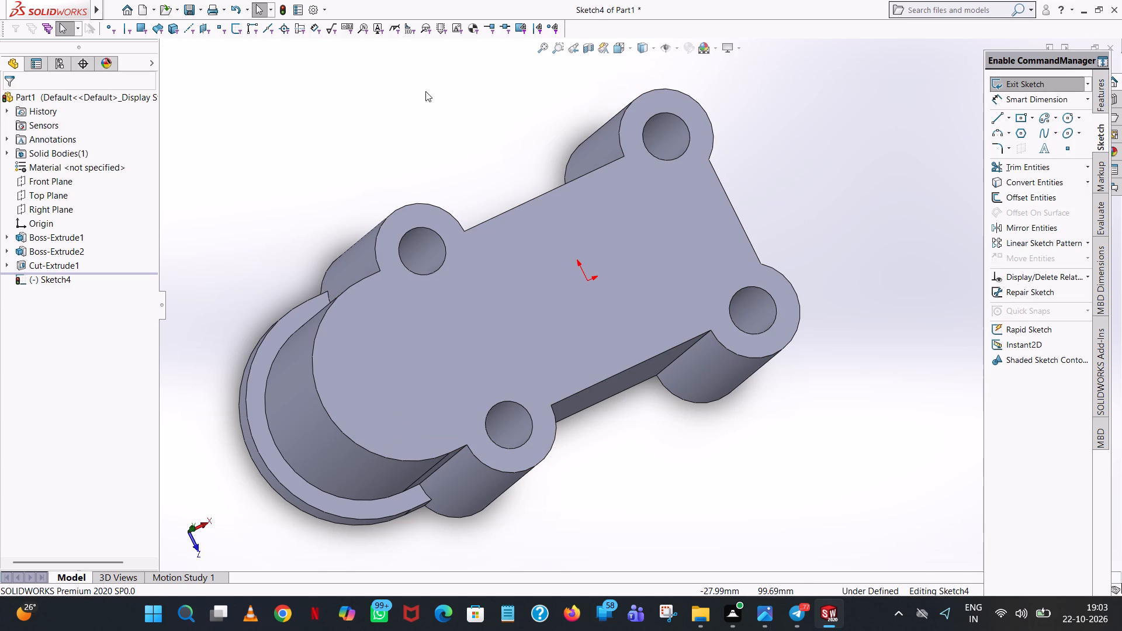
click(629, 46)
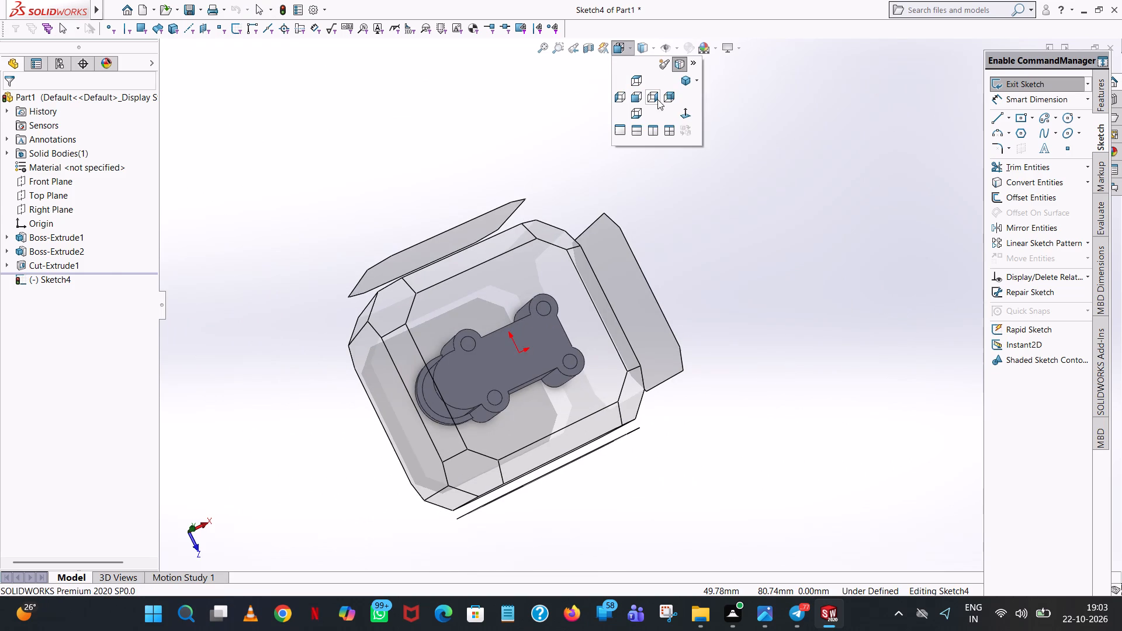
click(683, 111)
click(1069, 121)
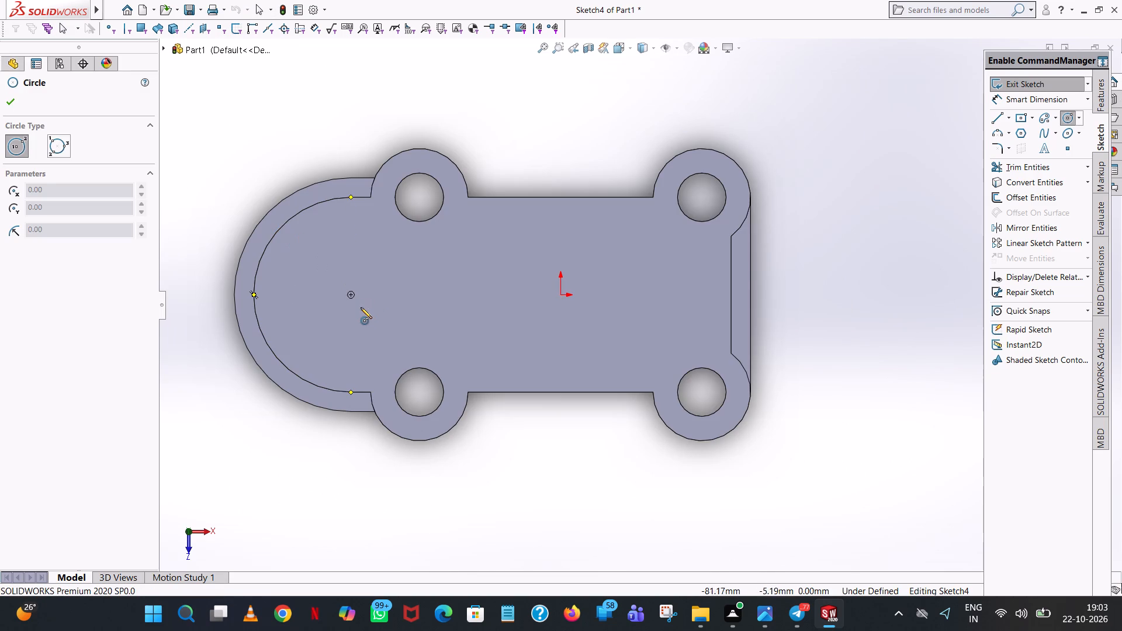
click(351, 296)
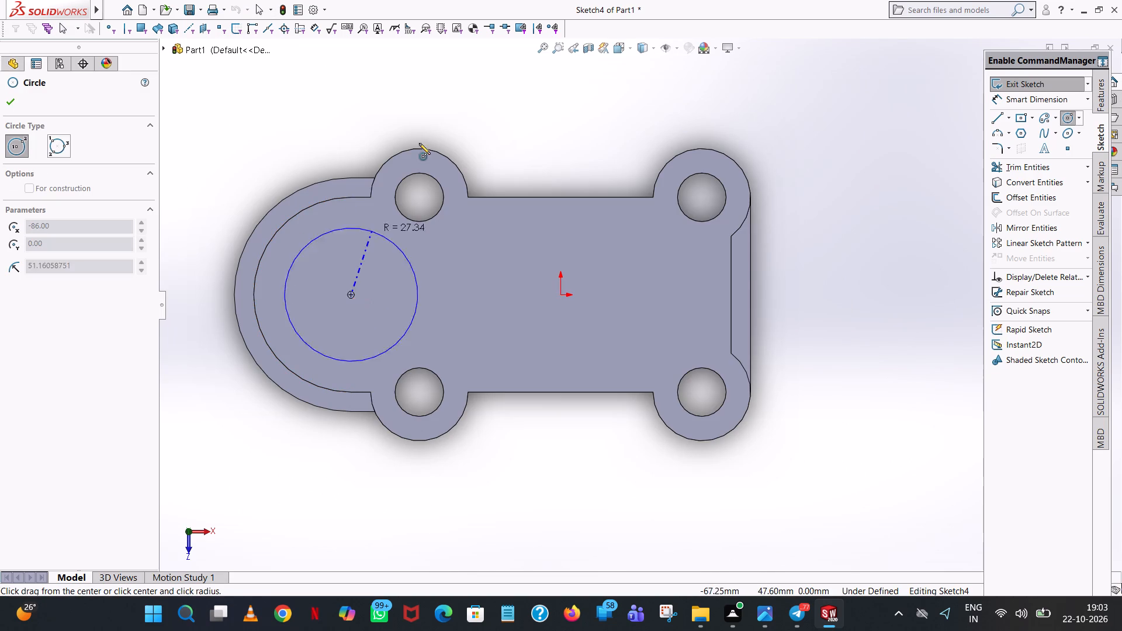
click(309, 230)
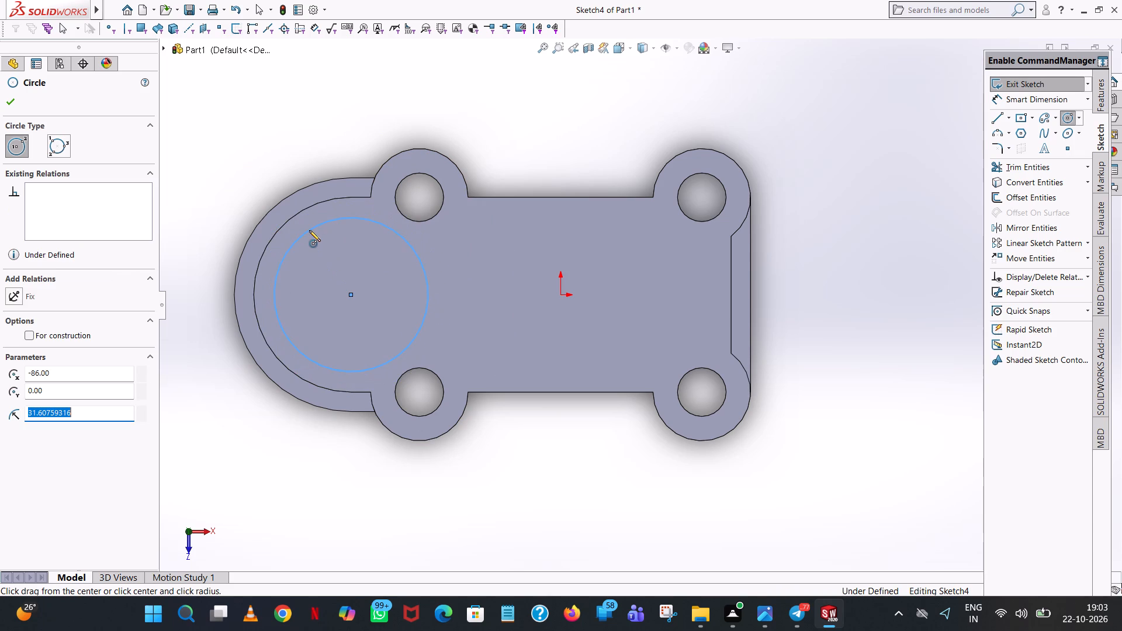
text(52/)
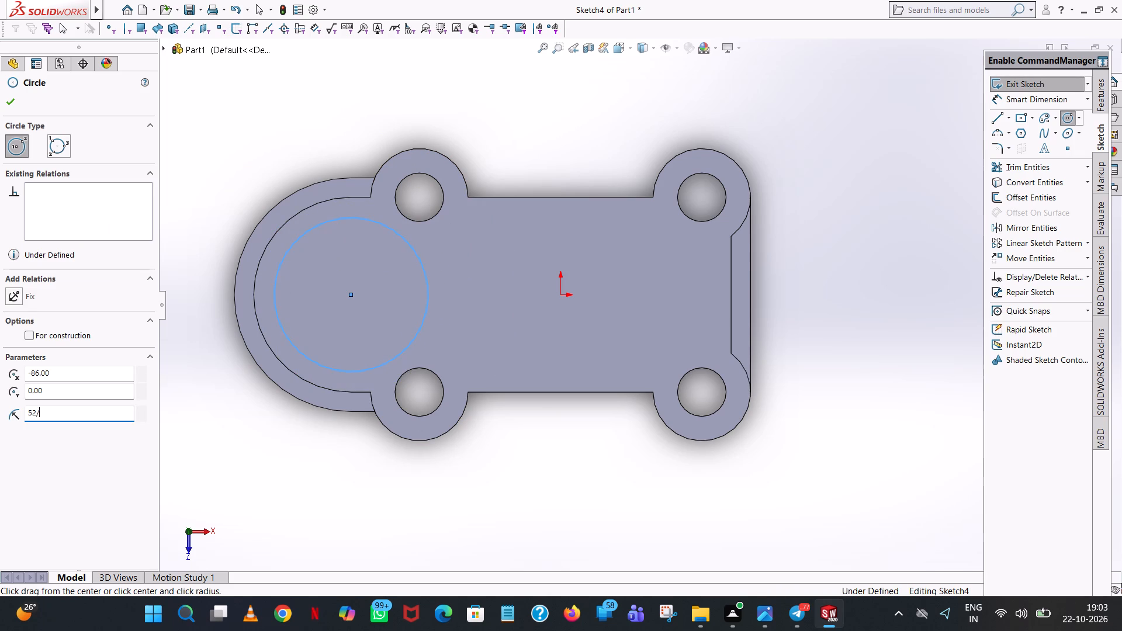
key(2)
key(Return)
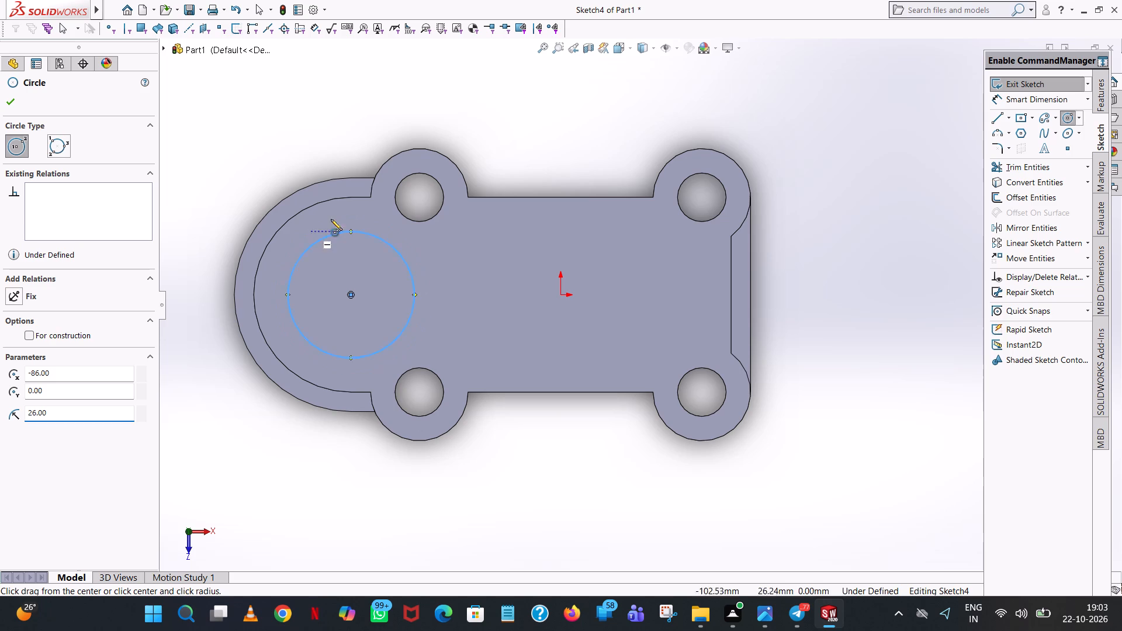
click(14, 91)
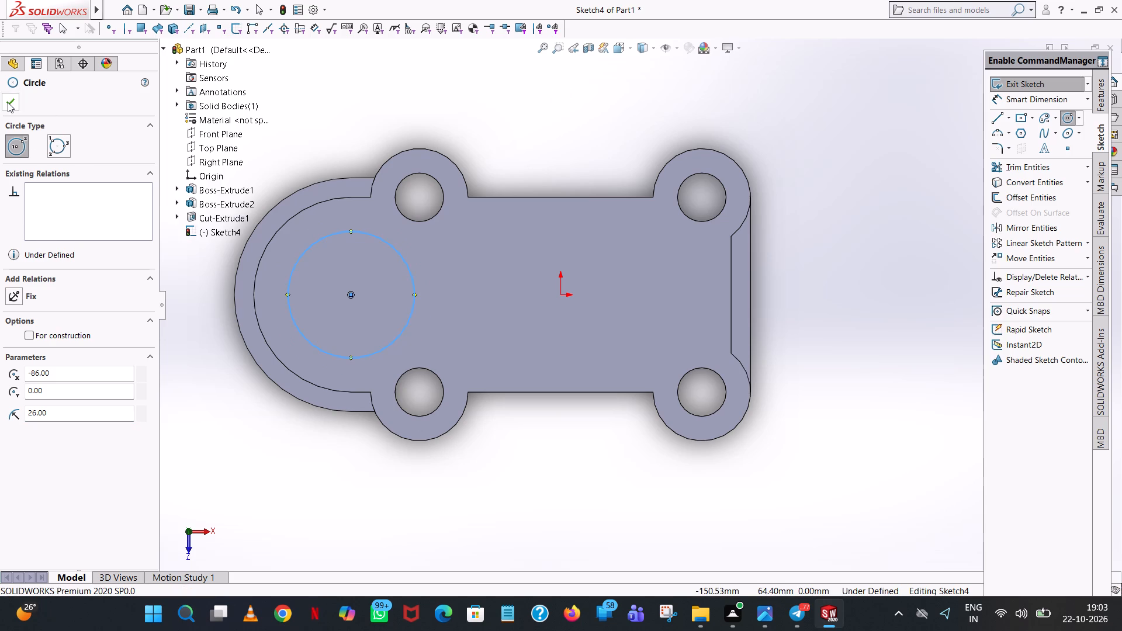
click(8, 102)
click(497, 106)
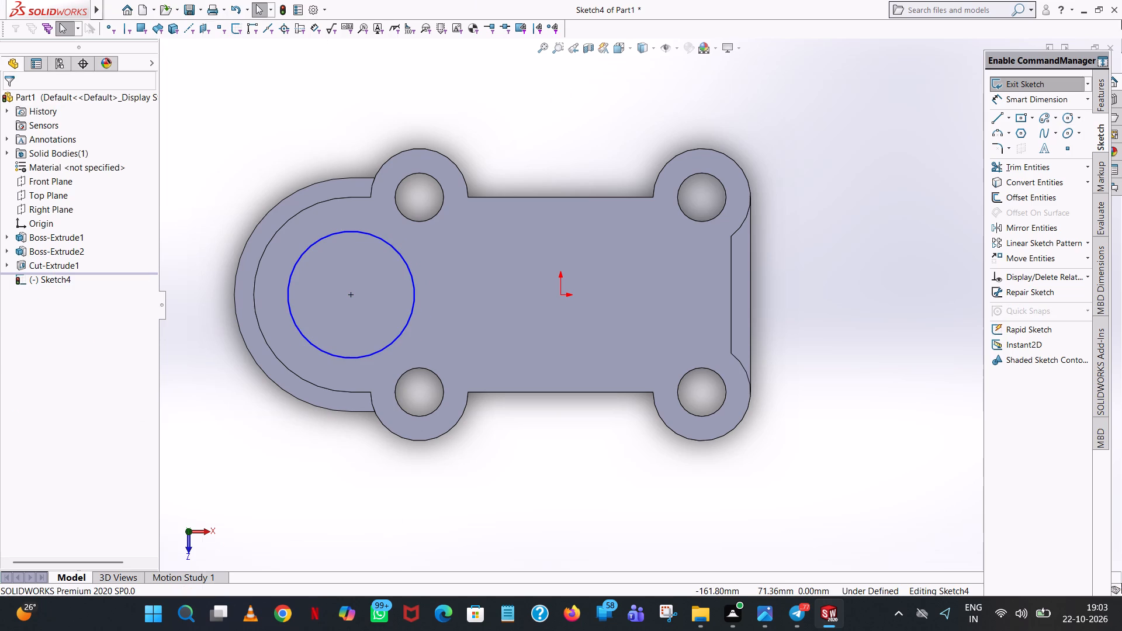
Dimension the circle's diameter, placing the dimension outside the profile beyond the rounded end.
click(1043, 101)
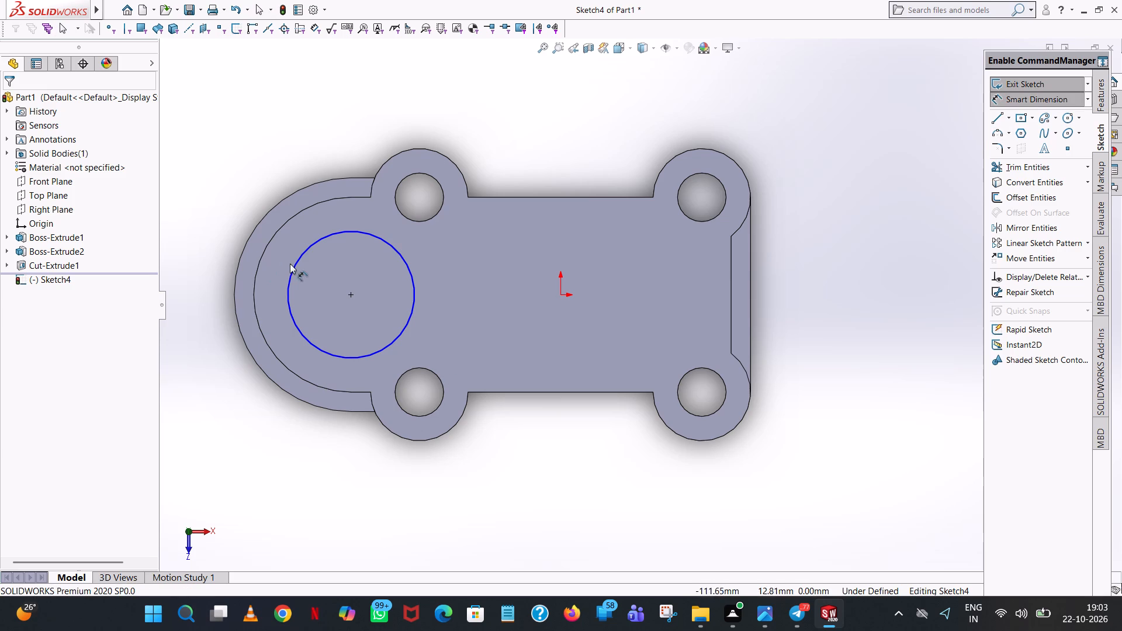
click(297, 264)
click(203, 126)
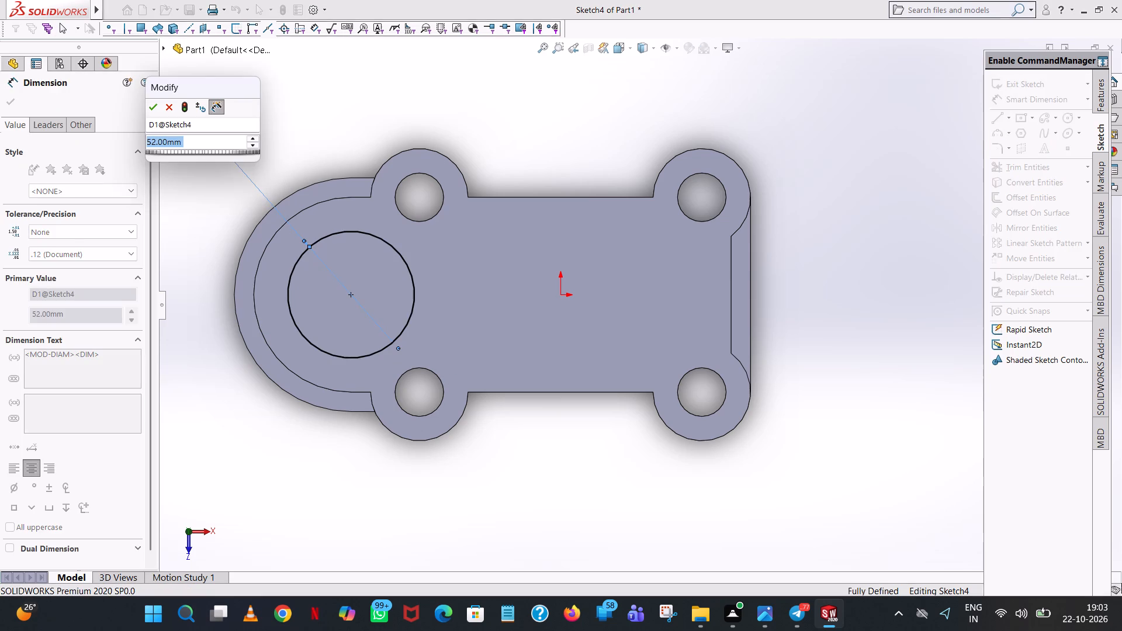
click(157, 104)
click(632, 85)
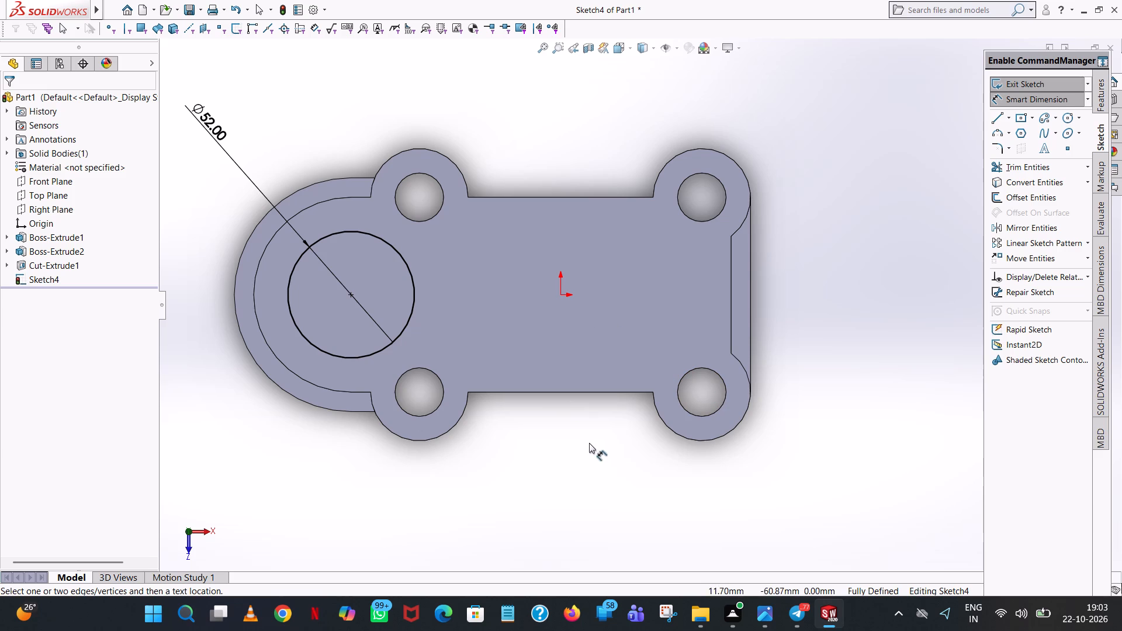
Extrude the circle upward from the top face as a merged boss with a blind depth of 122-94 (28 mm).
middle_drag(589, 443, 612, 206)
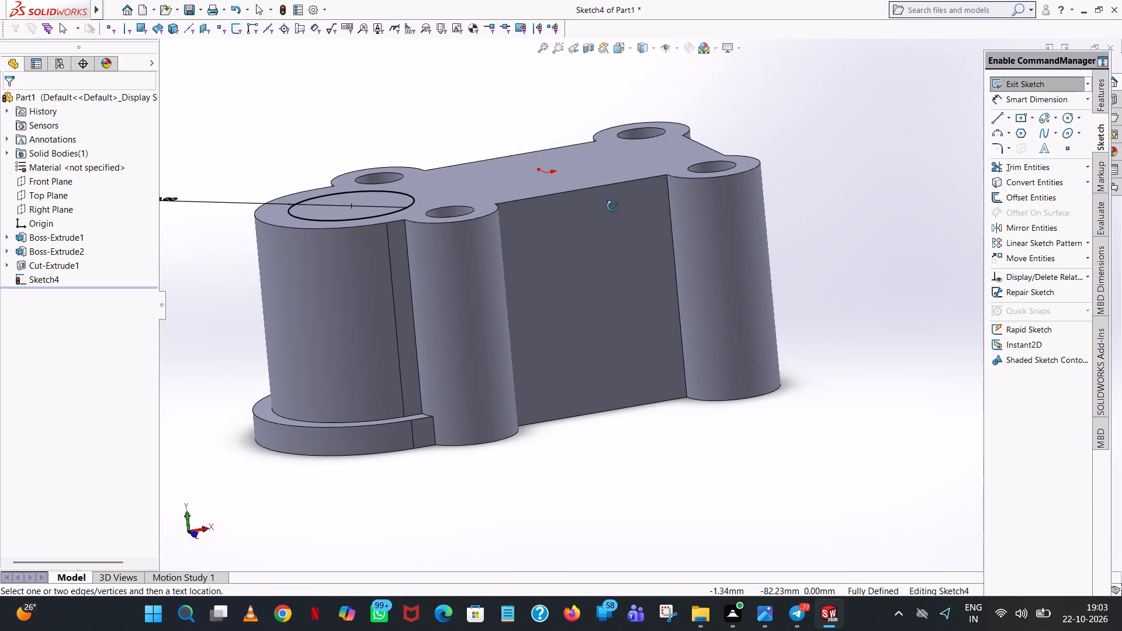
middle_drag(612, 206, 601, 202)
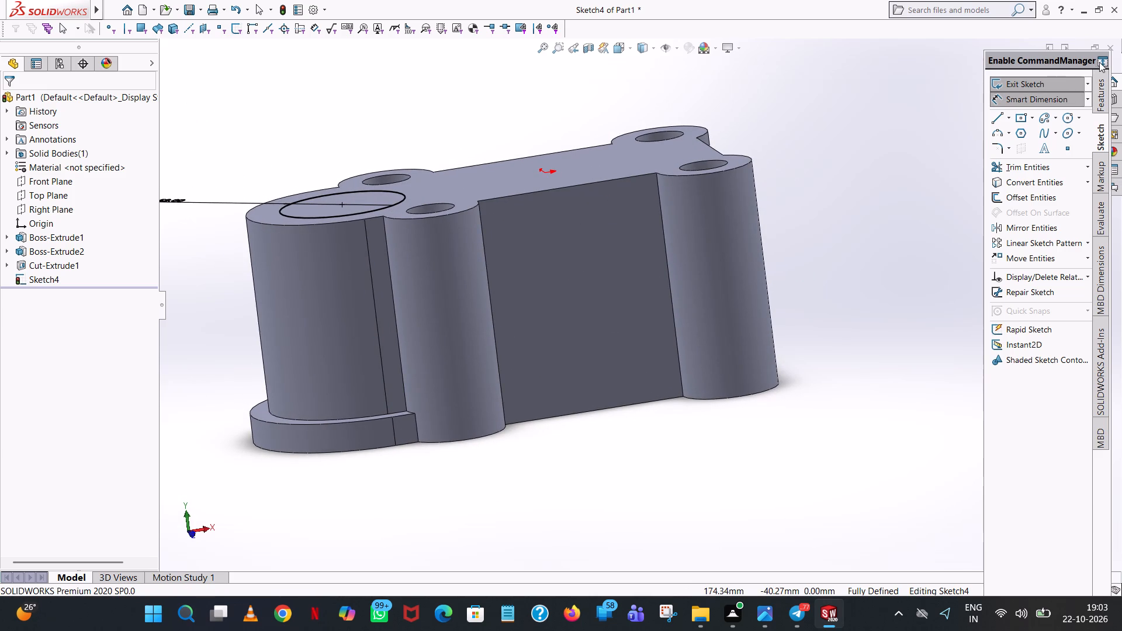
click(1103, 79)
click(1040, 83)
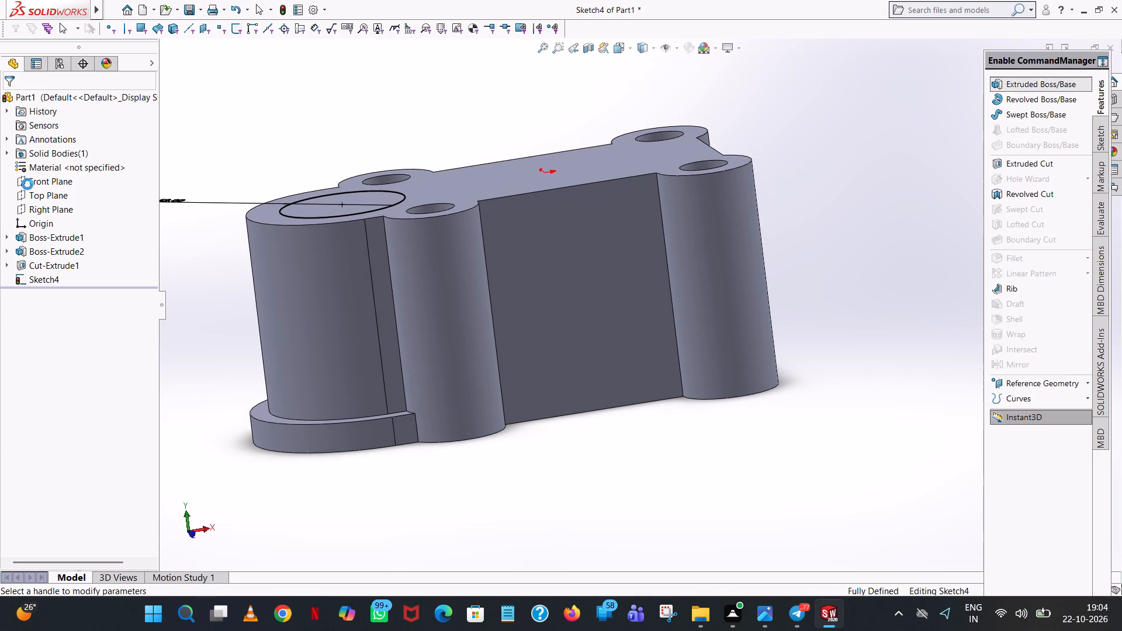
text(122)
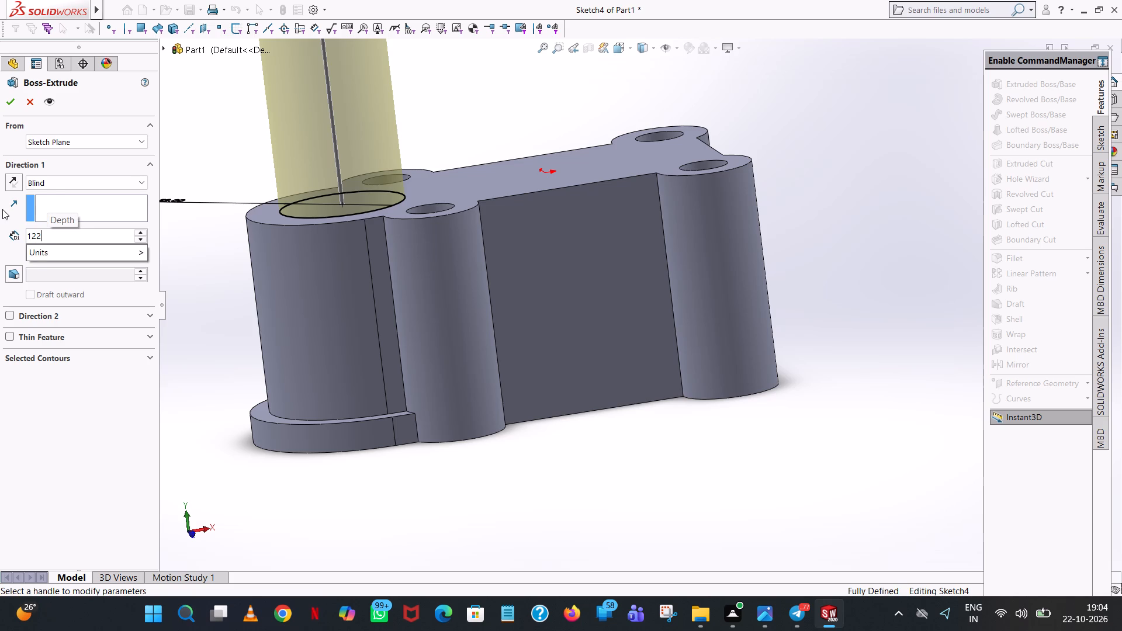
key(minus)
text(94)
key(Return)
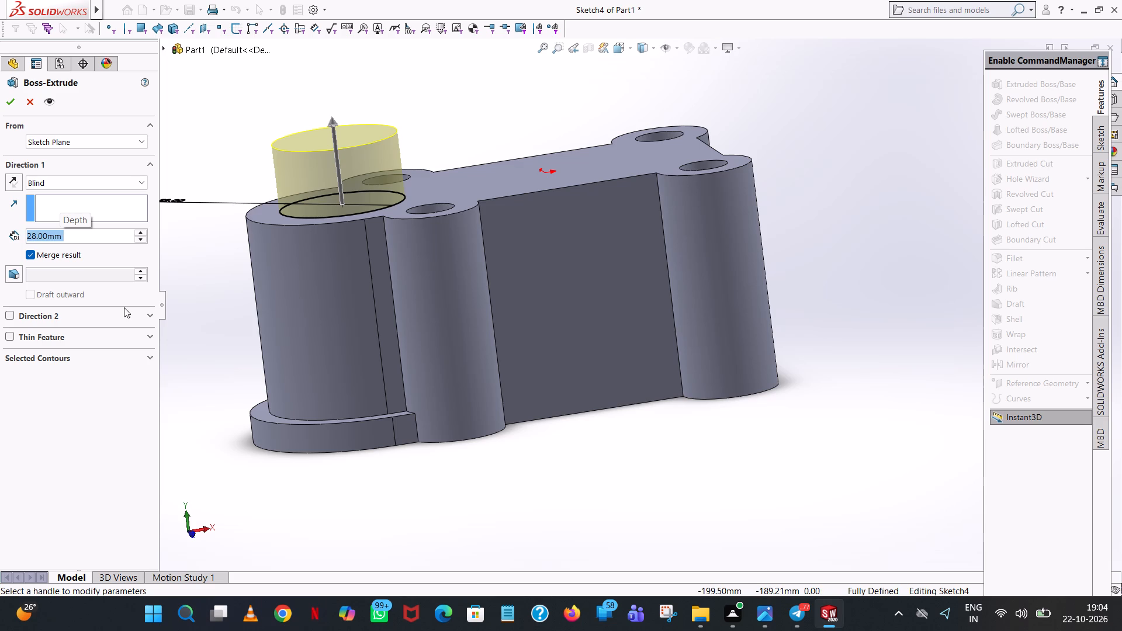
click(12, 104)
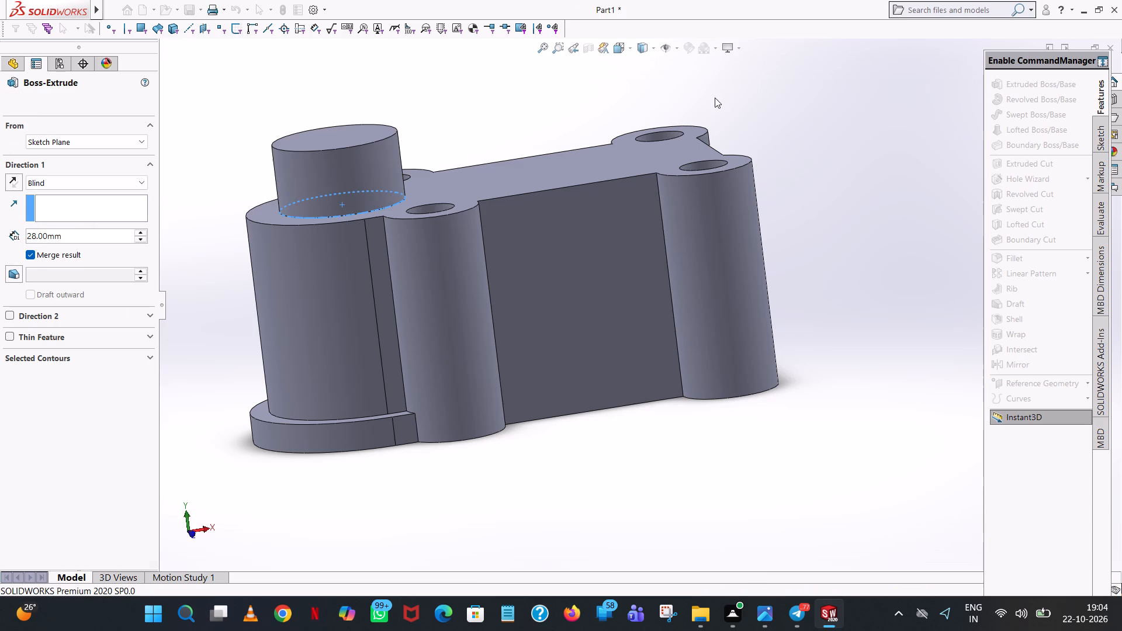
click(933, 237)
Start a boss-extrude sketch on the housing's flat top face and view it straight from the top.
middle_drag(837, 240, 822, 130)
scroll(856, 148, up, 1)
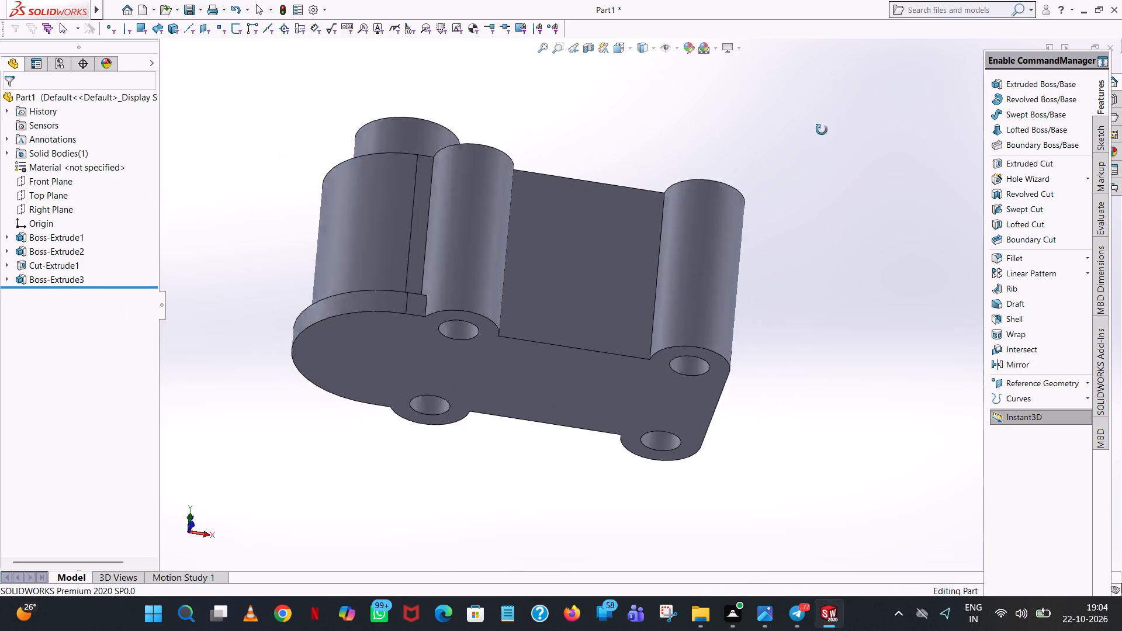
middle_drag(822, 130, 846, 280)
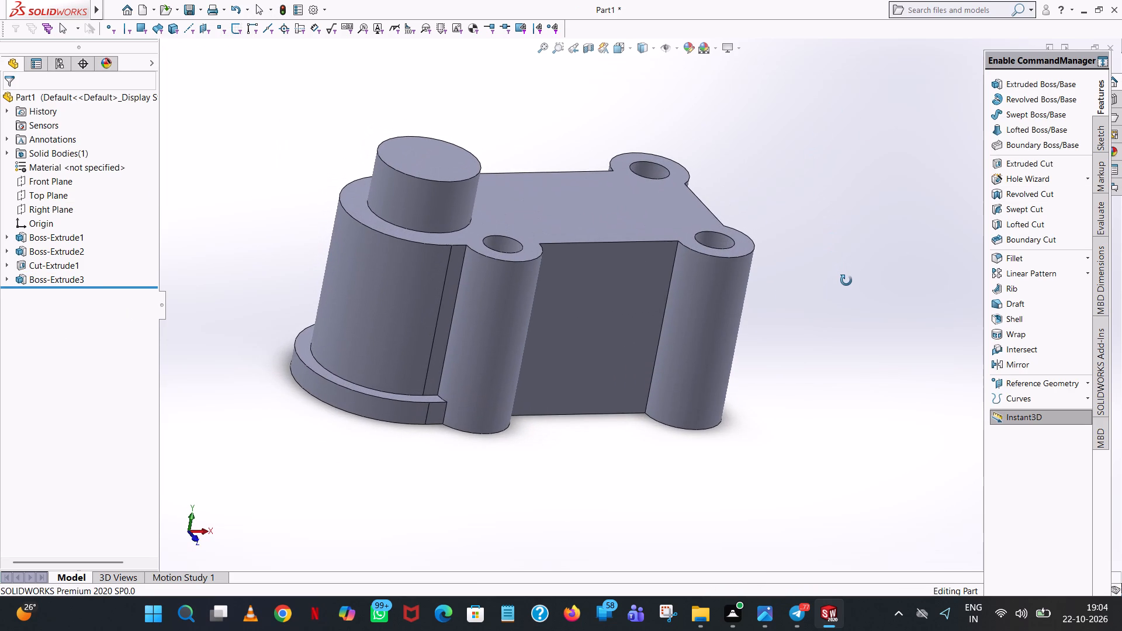
middle_drag(846, 280, 821, 389)
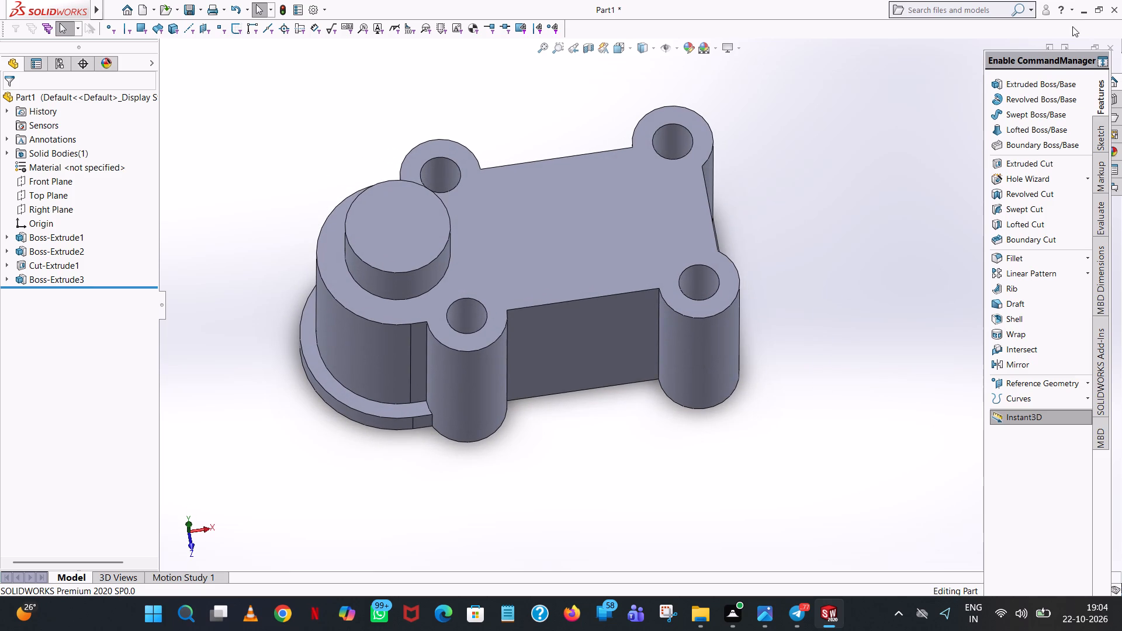
click(1059, 84)
click(581, 228)
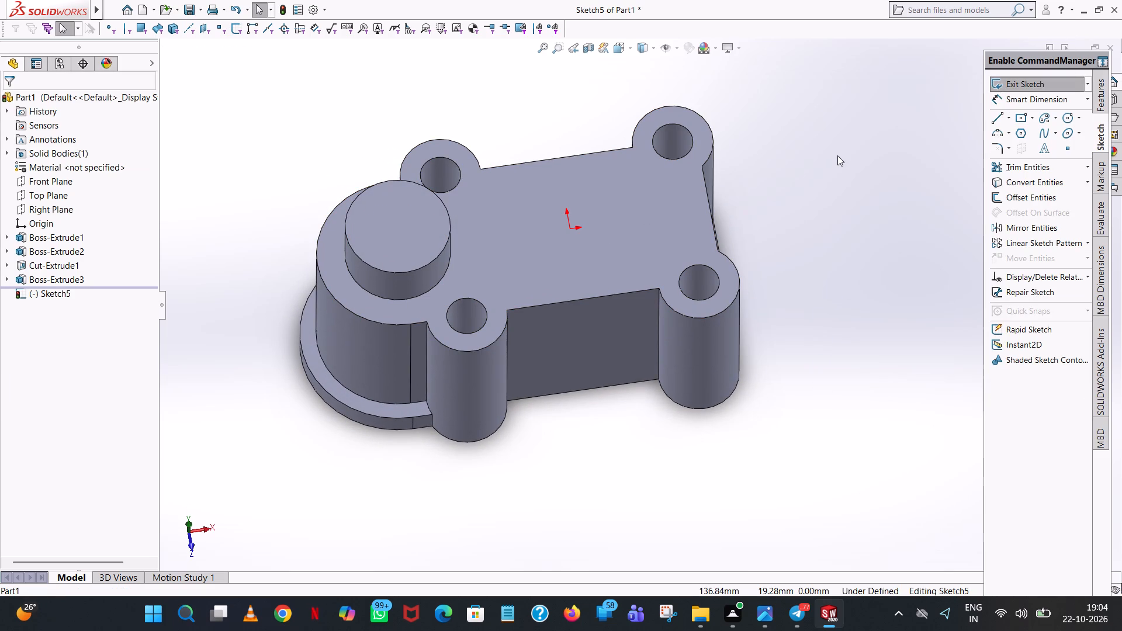
middle_drag(837, 156, 825, 372)
scroll(837, 169, down, 1)
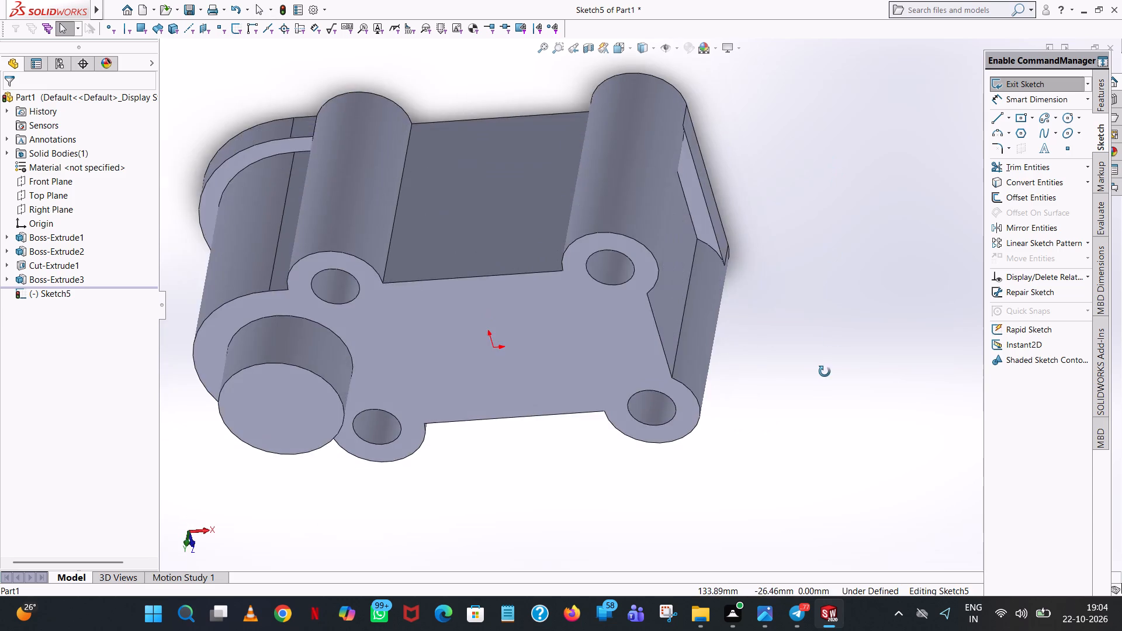
middle_drag(825, 372, 854, 296)
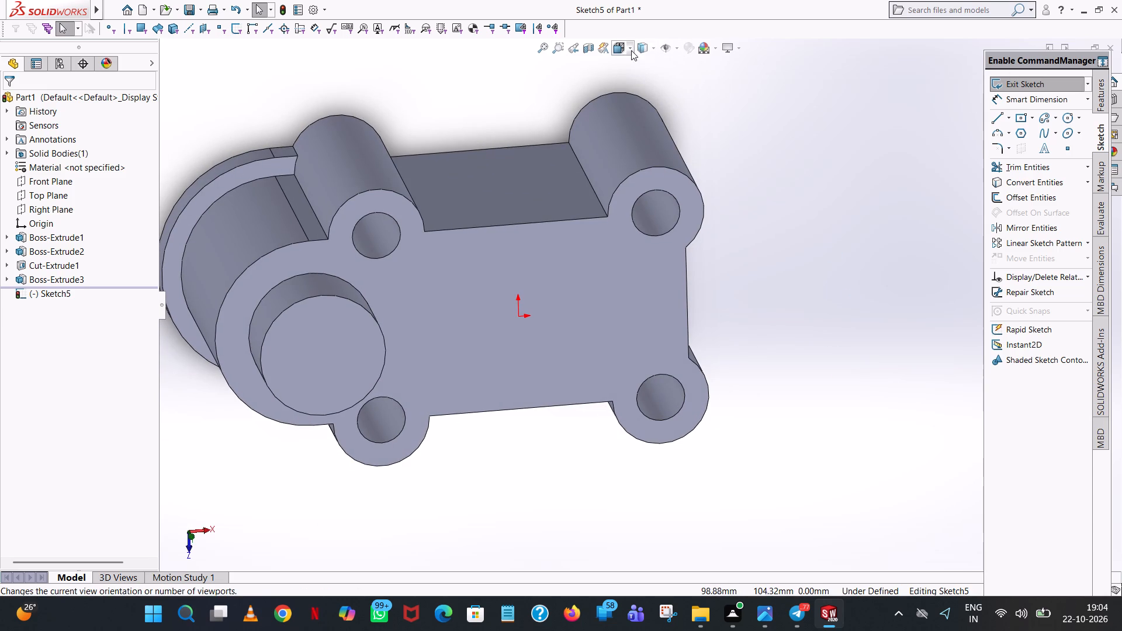
click(631, 48)
click(684, 110)
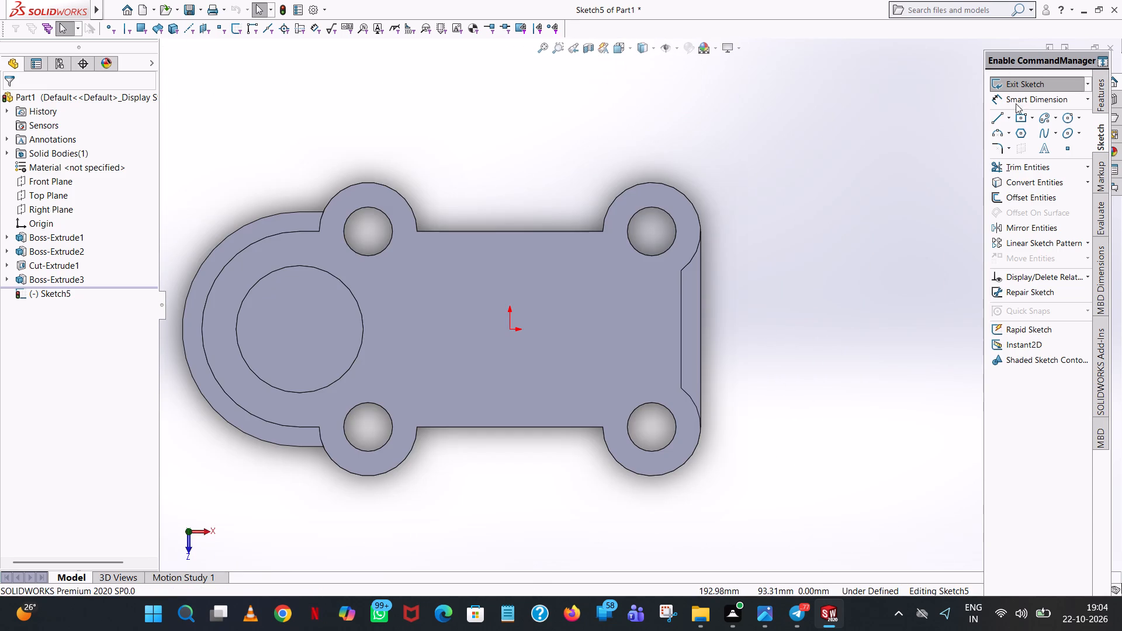
Check the distance from the round boss's centre to the origin with a temporary line, without keeping the line.
click(995, 121)
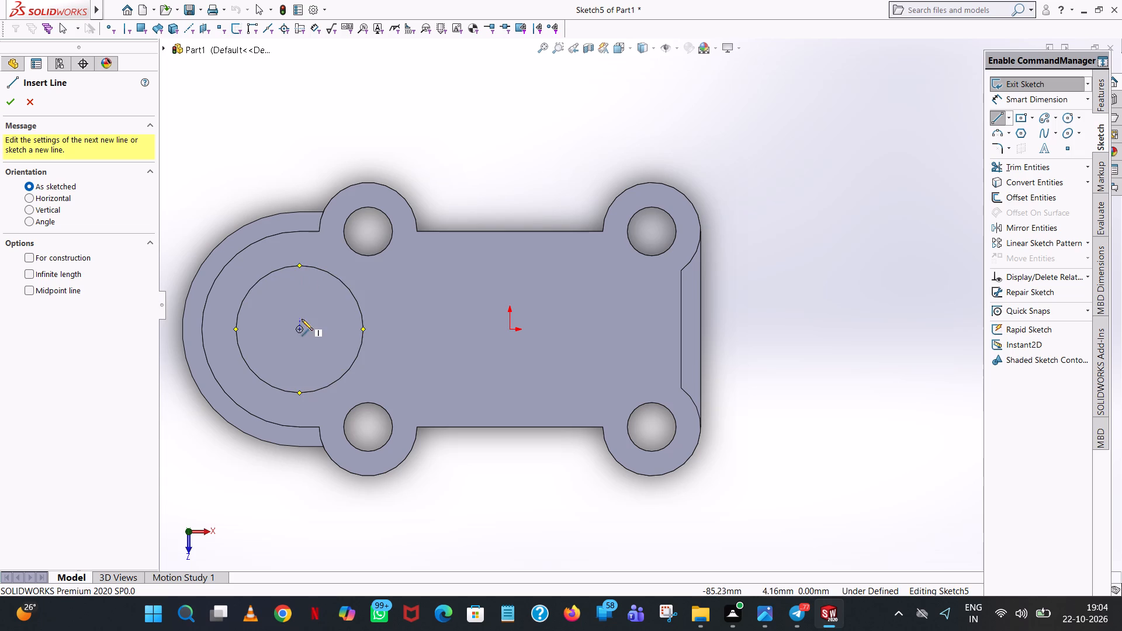
click(299, 328)
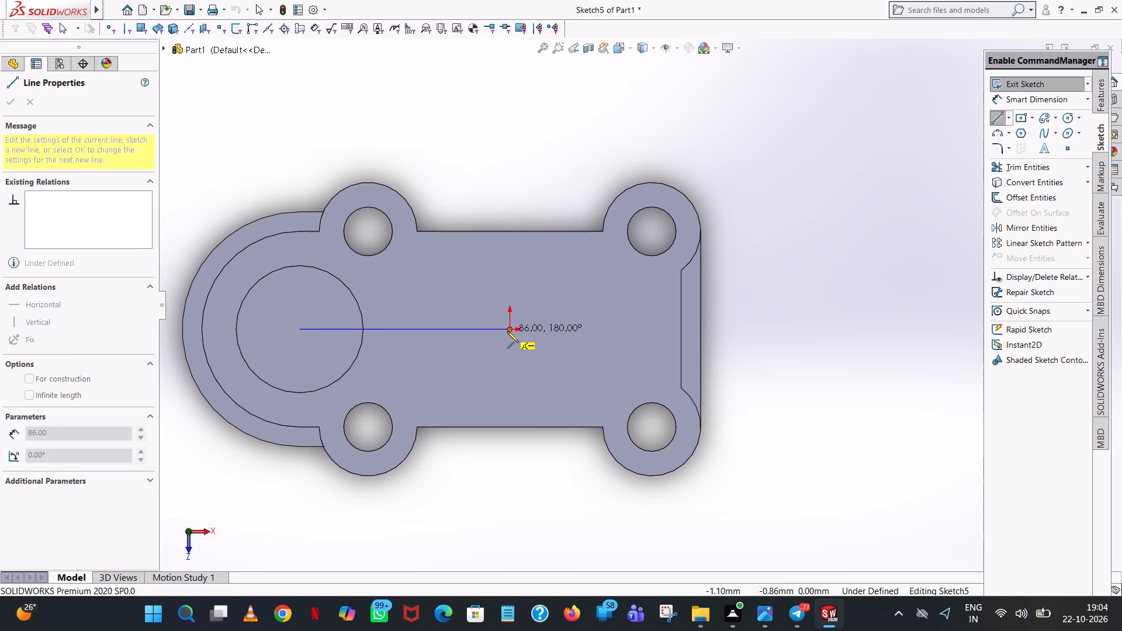
right_click(507, 331)
click(544, 337)
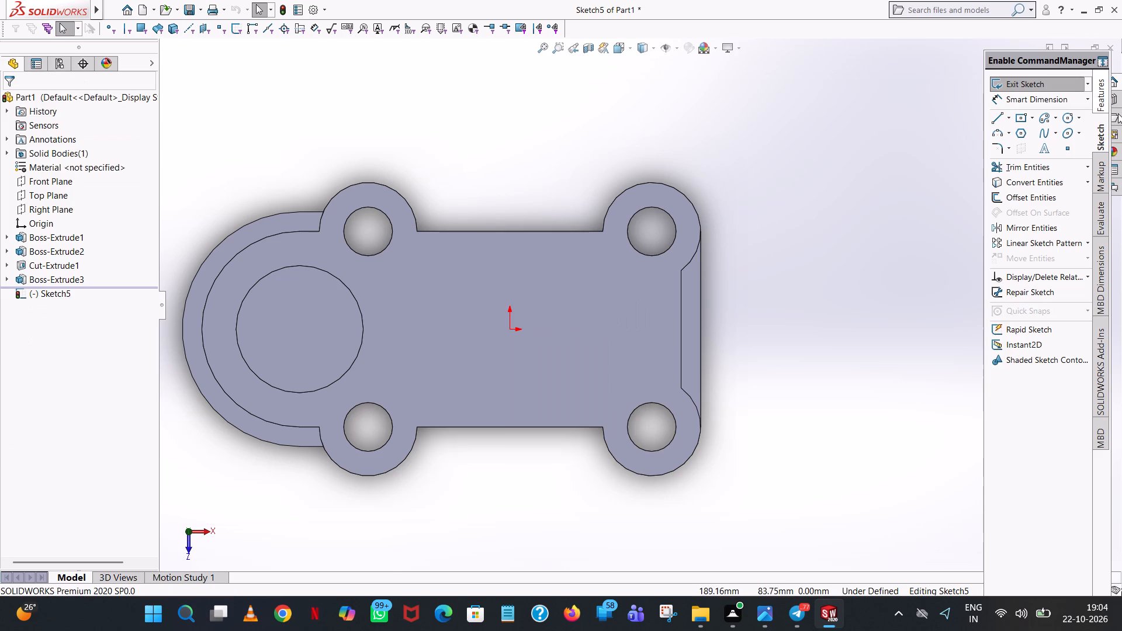
Draw a 30 mm radius circle centred on the origin on the housing's top face.
click(1065, 112)
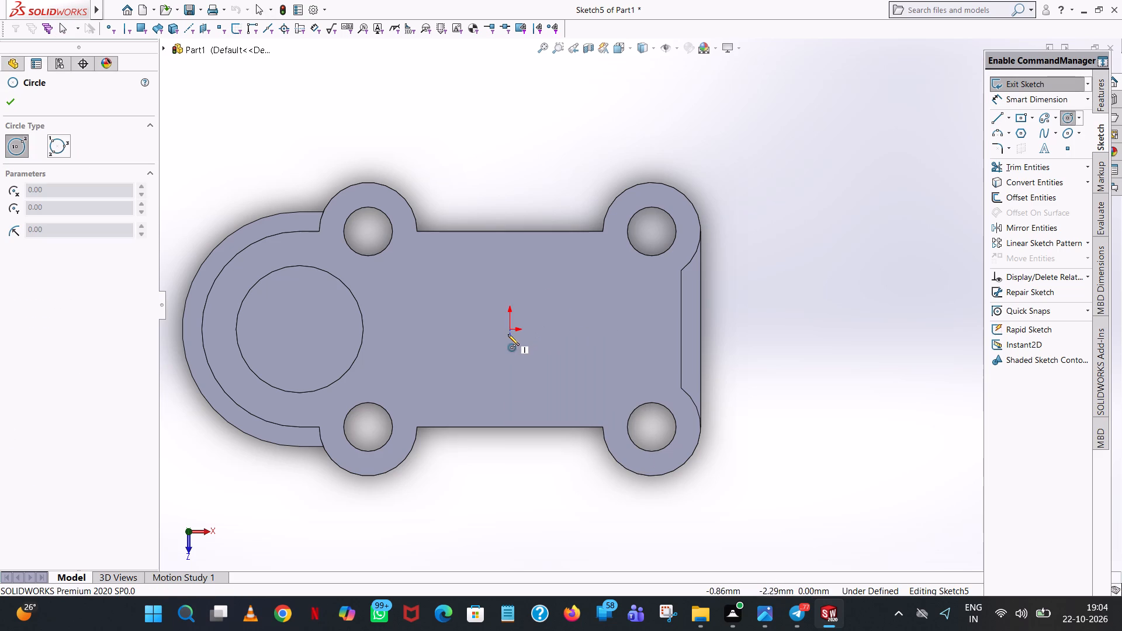
click(510, 329)
click(581, 281)
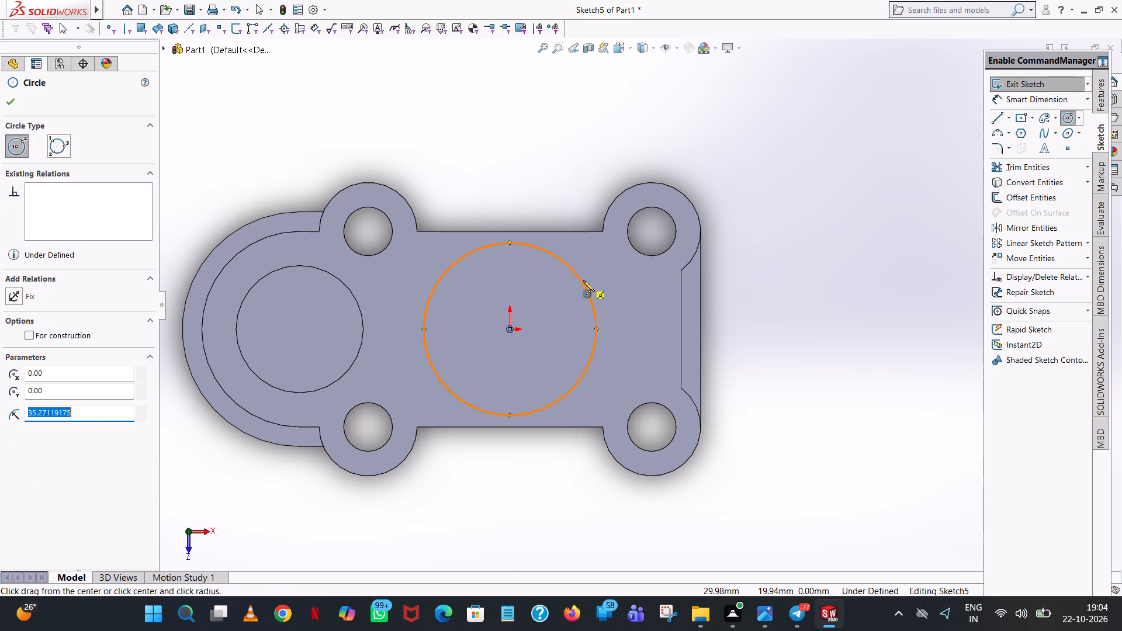
text(30)
key(Return)
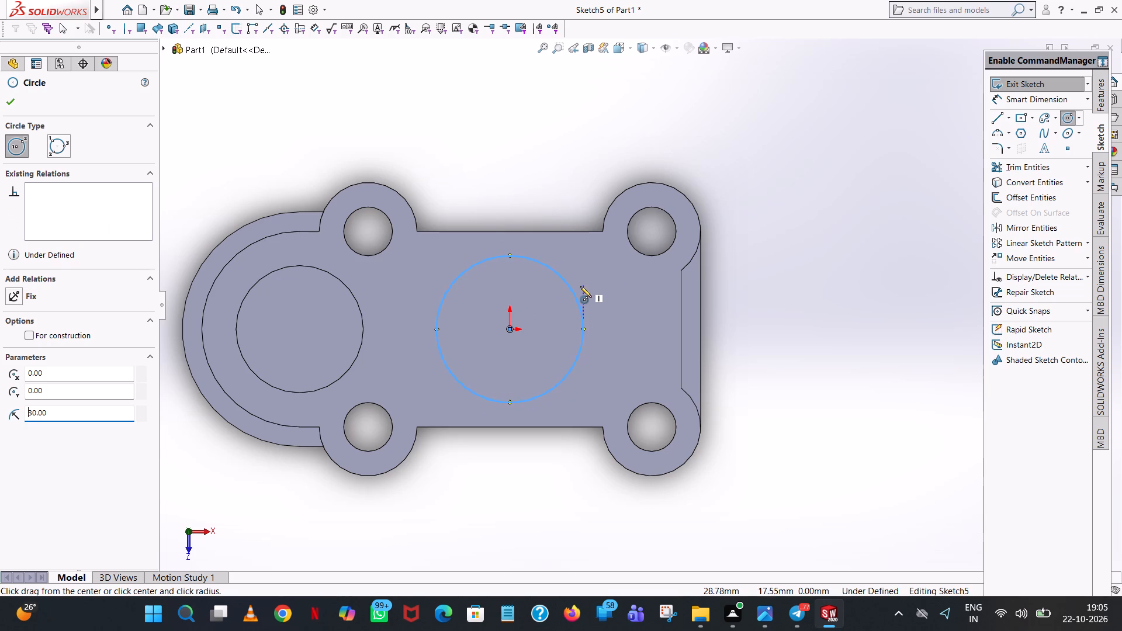
click(12, 95)
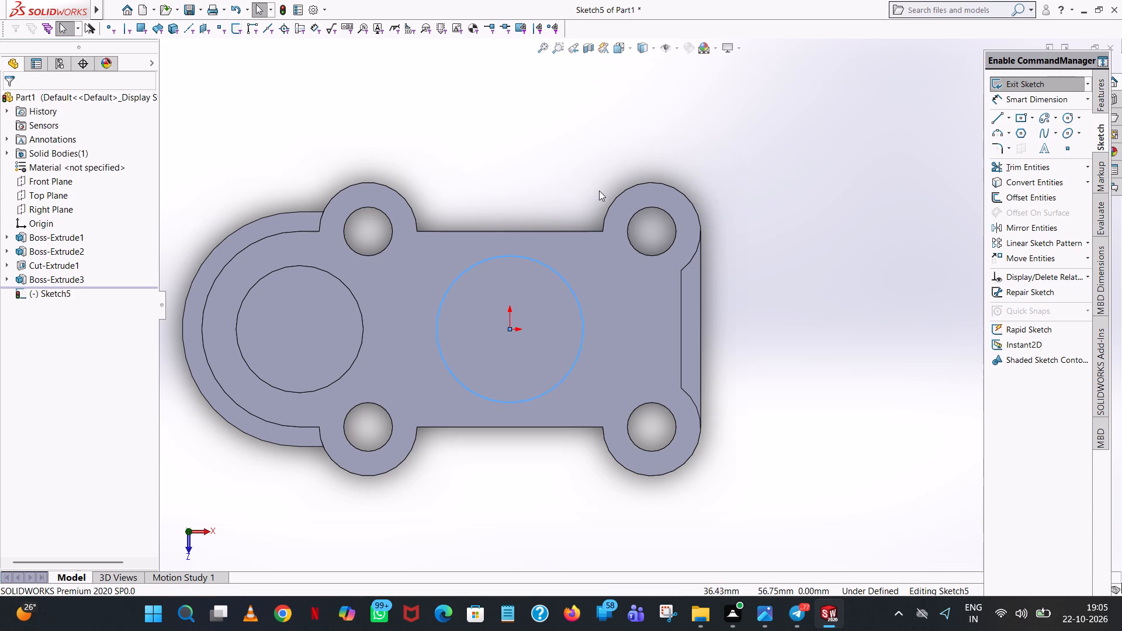
click(504, 147)
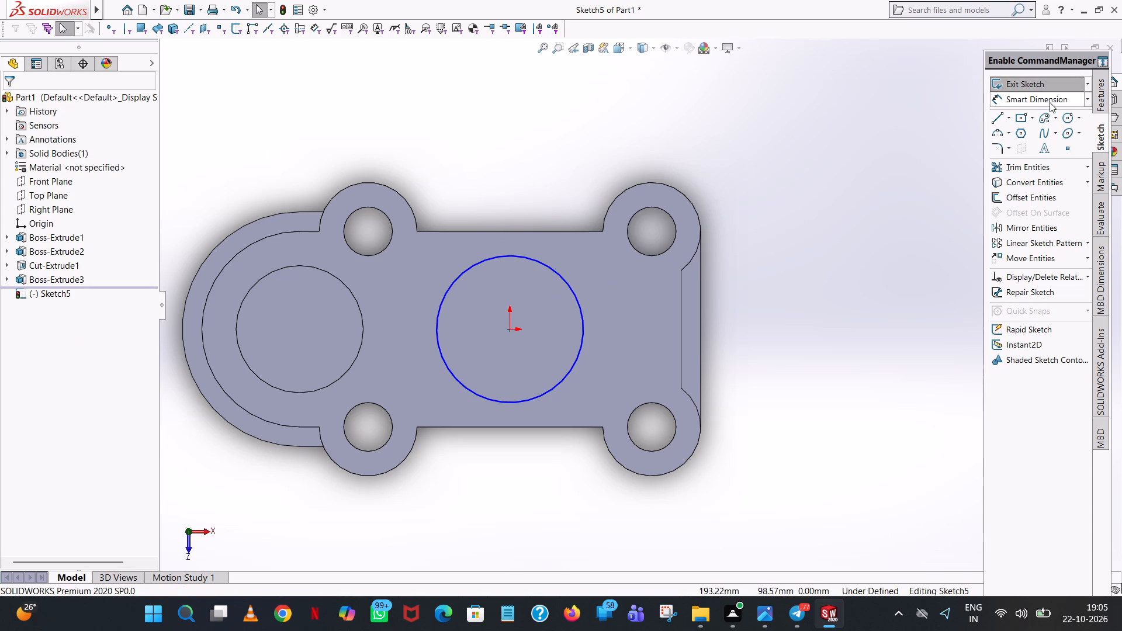
Dimension the circle's diameter, placing the dimension outside the profile beyond the long edge between two corner holes.
click(1050, 100)
click(489, 262)
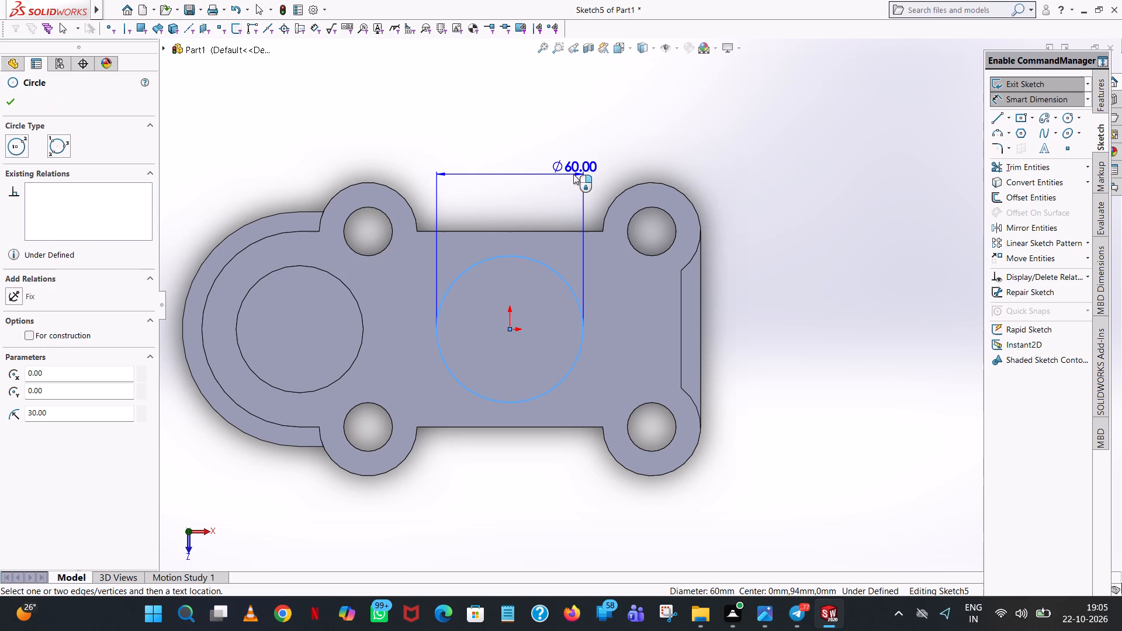
click(583, 174)
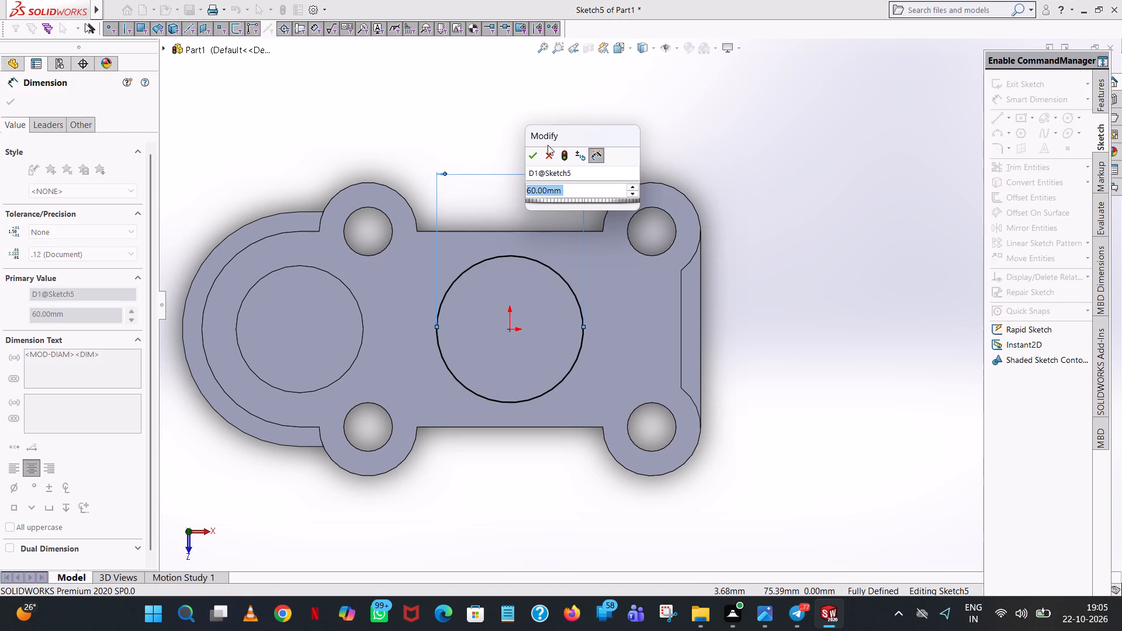
click(531, 150)
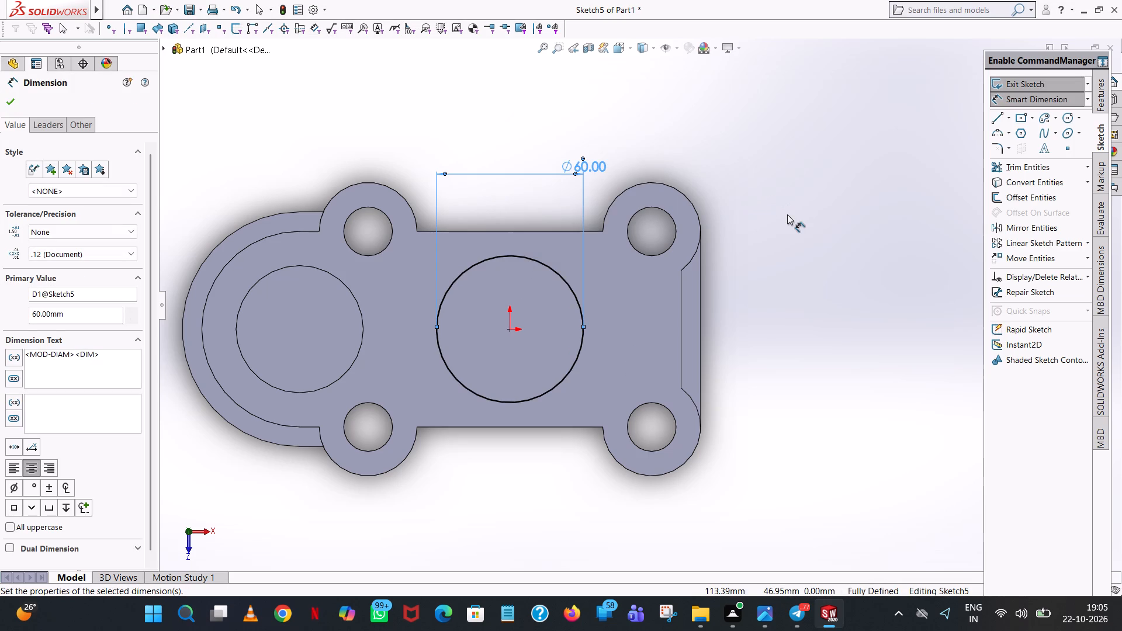
click(787, 214)
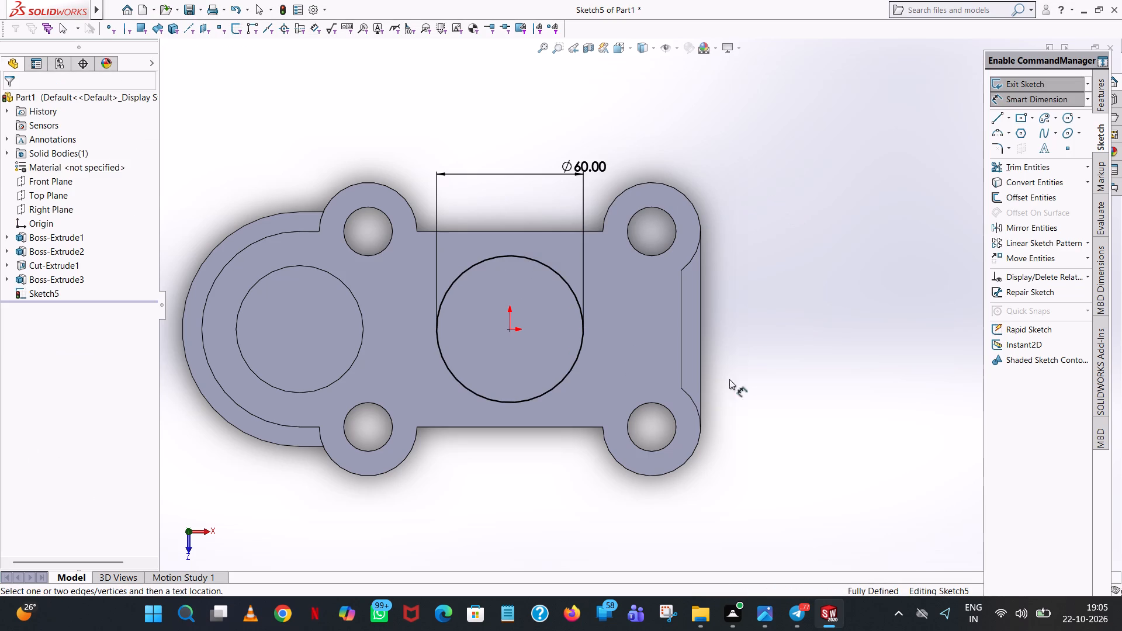
Start a merged boss extrusion of the circle upward from the top face with a blind depth of 140-122 (18 mm).
middle_drag(734, 457, 821, 93)
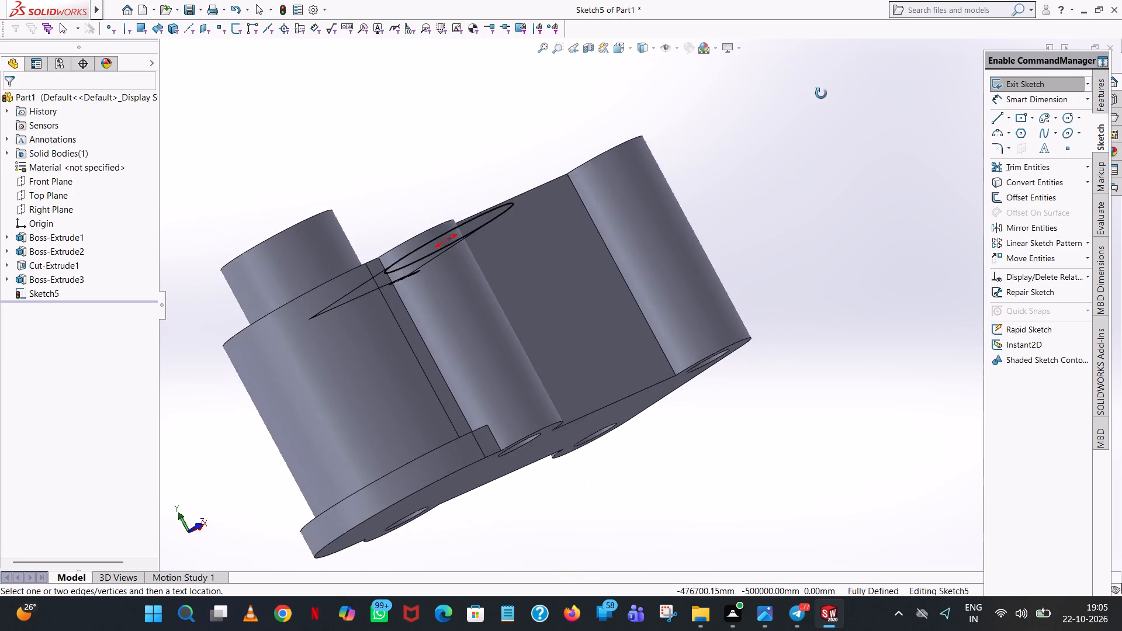
middle_drag(821, 93, 798, 158)
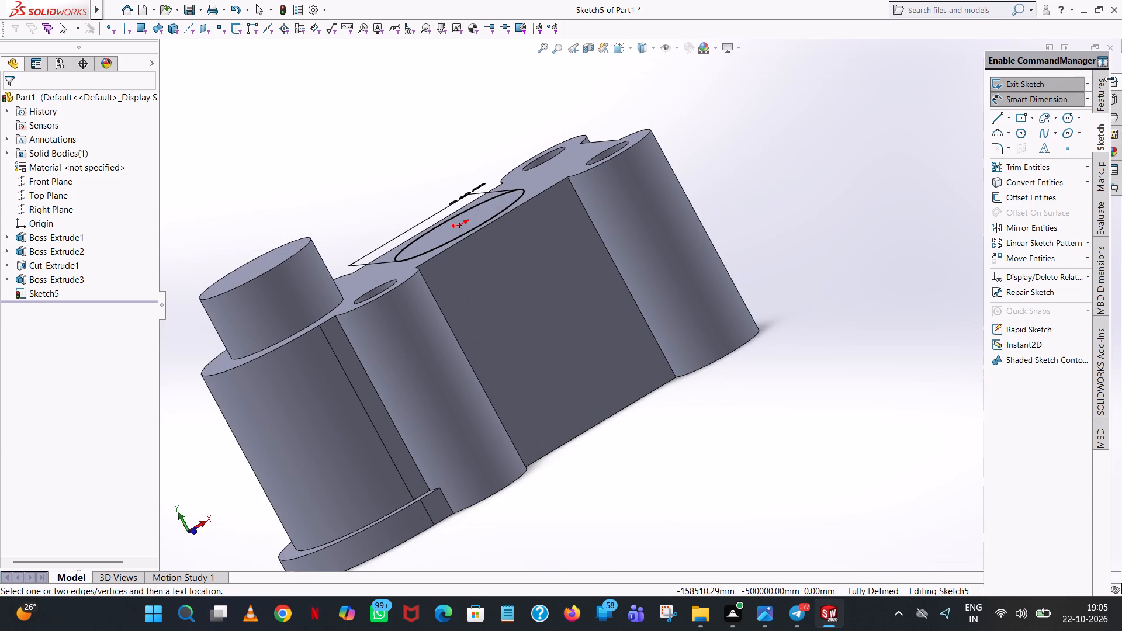
click(1103, 79)
click(1013, 86)
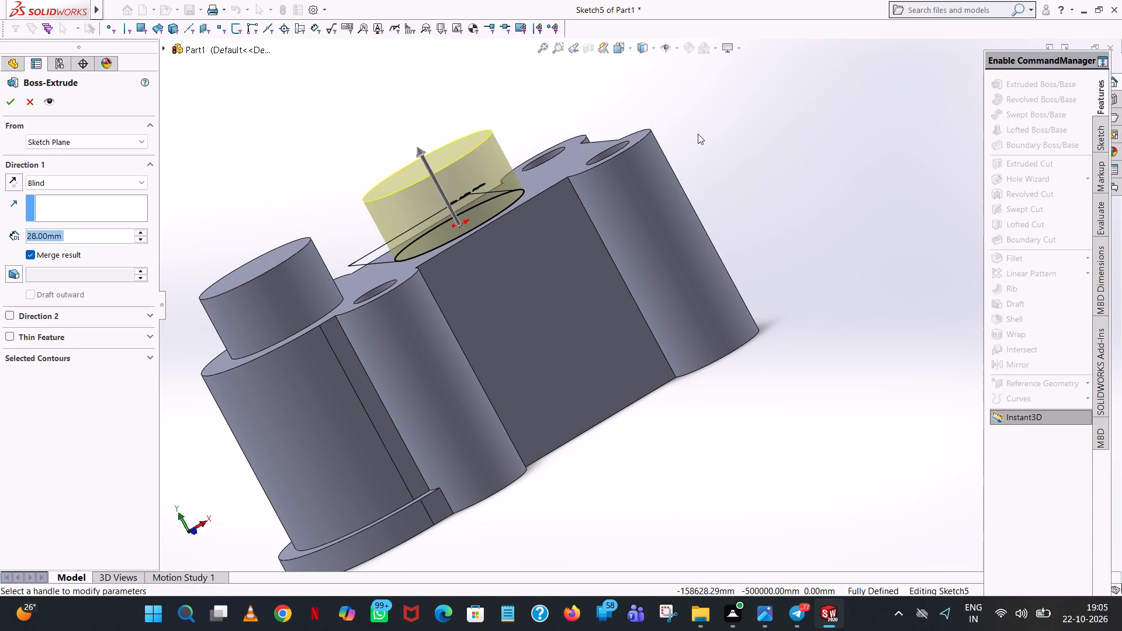
text(140)
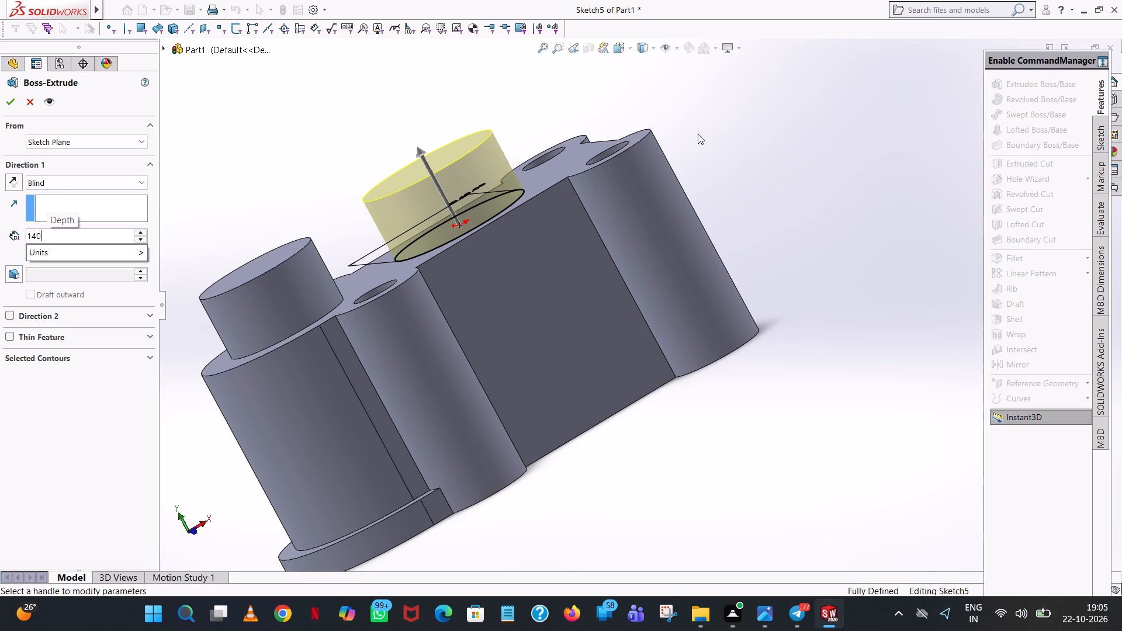
key(minus)
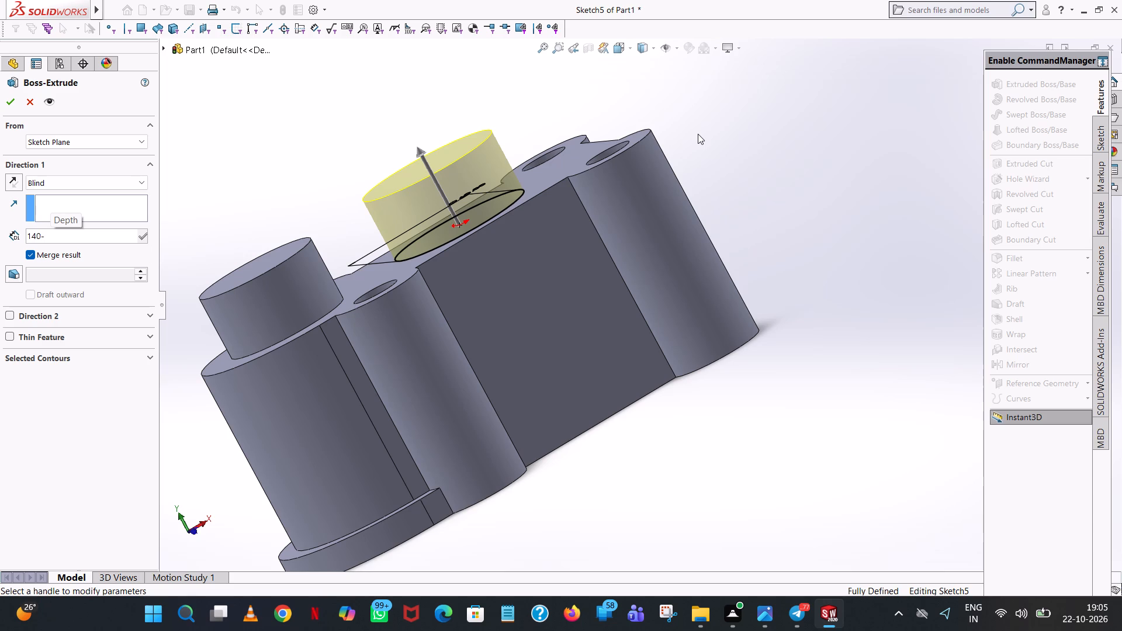
text(122)
key(Return)
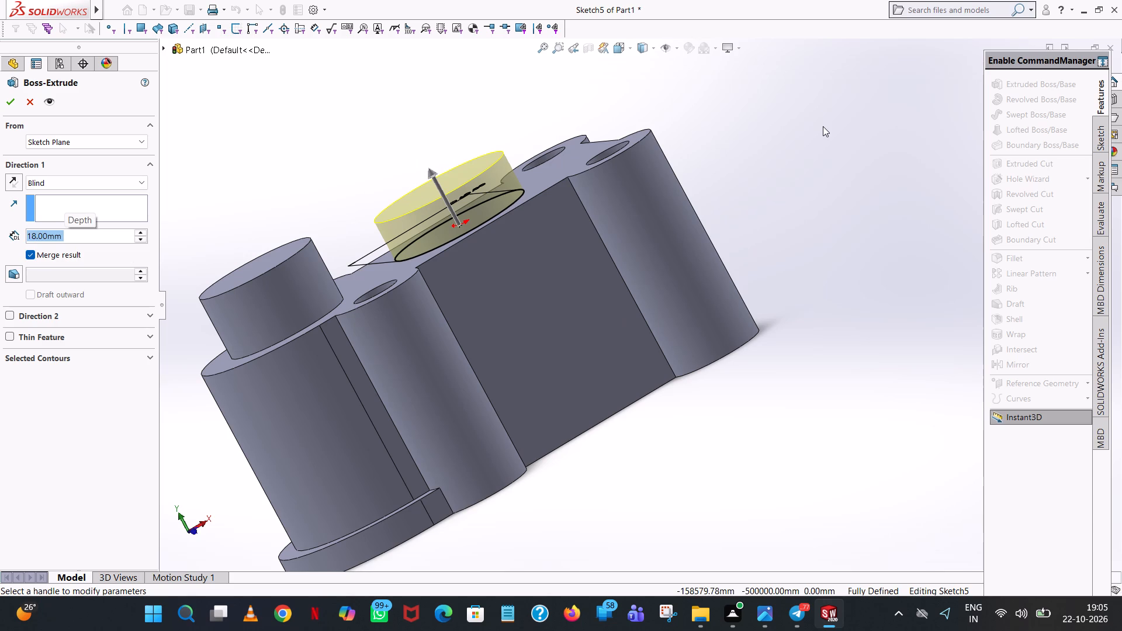
Change the boss extrusion's blind depth to 140-94 (46 mm) and complete the feature.
middle_drag(823, 126, 775, 189)
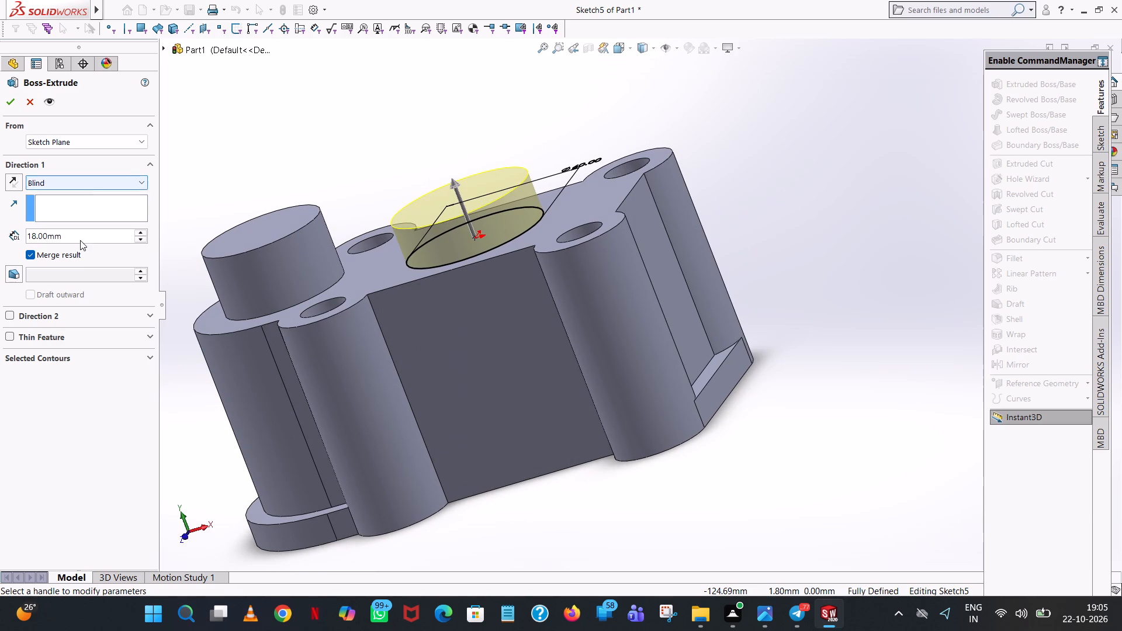
double_click(84, 235)
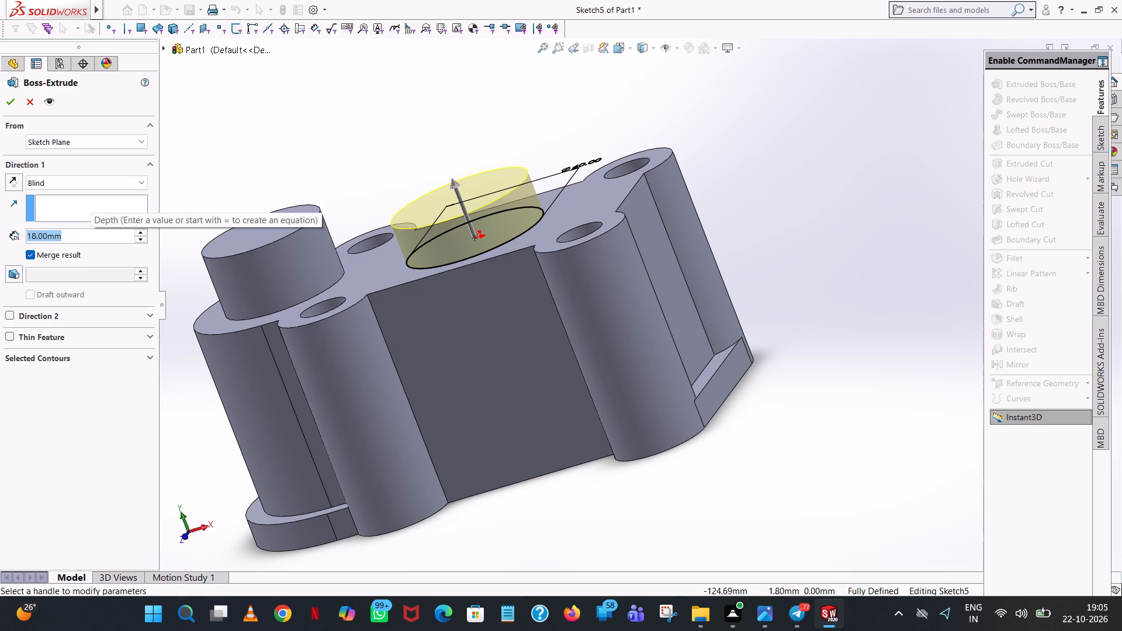
text(140-)
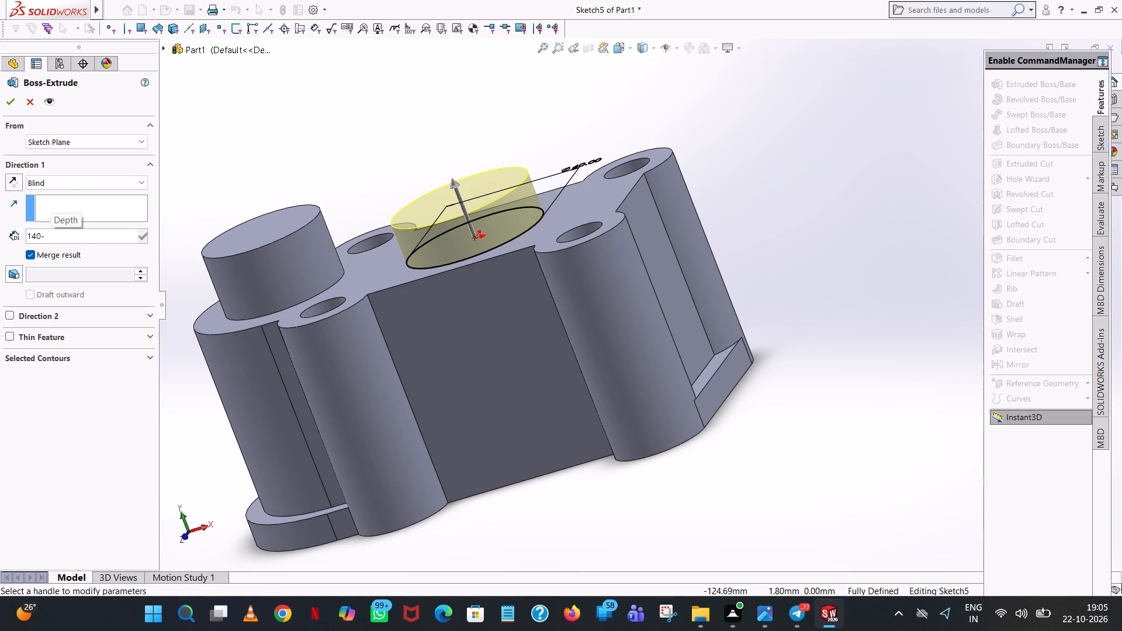
text(94)
key(Return)
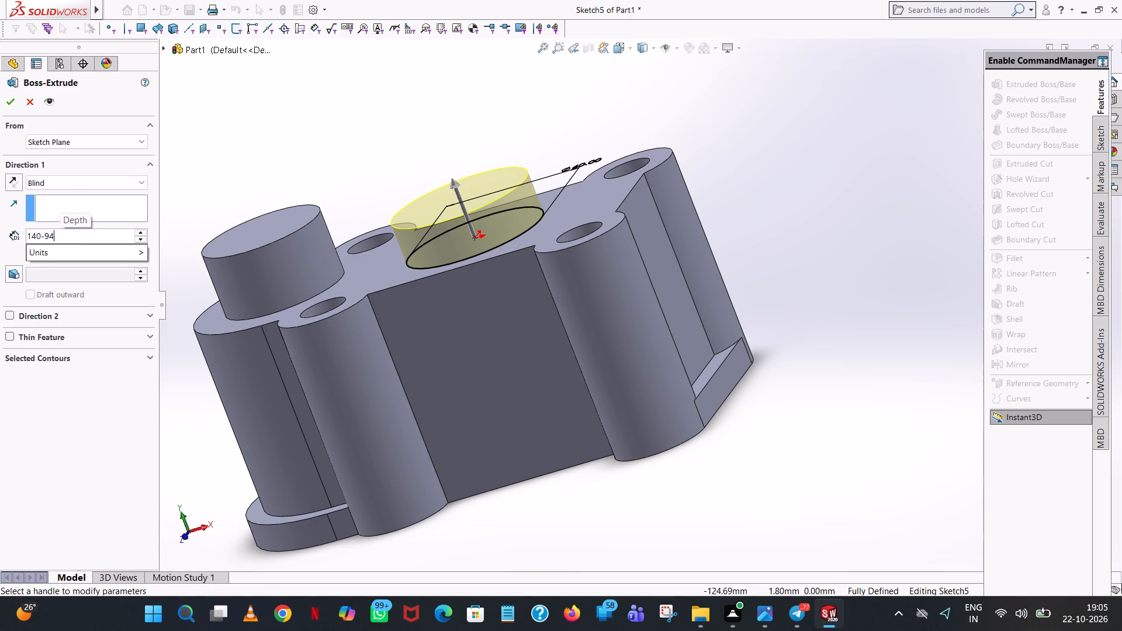
click(5, 106)
click(338, 115)
Start an extruded cut on the 60 mm boss's top face and sketch a circle of radius 46/2 (23 mm) centred on the origin.
scroll(359, 115, up, 1)
middle_drag(425, 101, 475, 41)
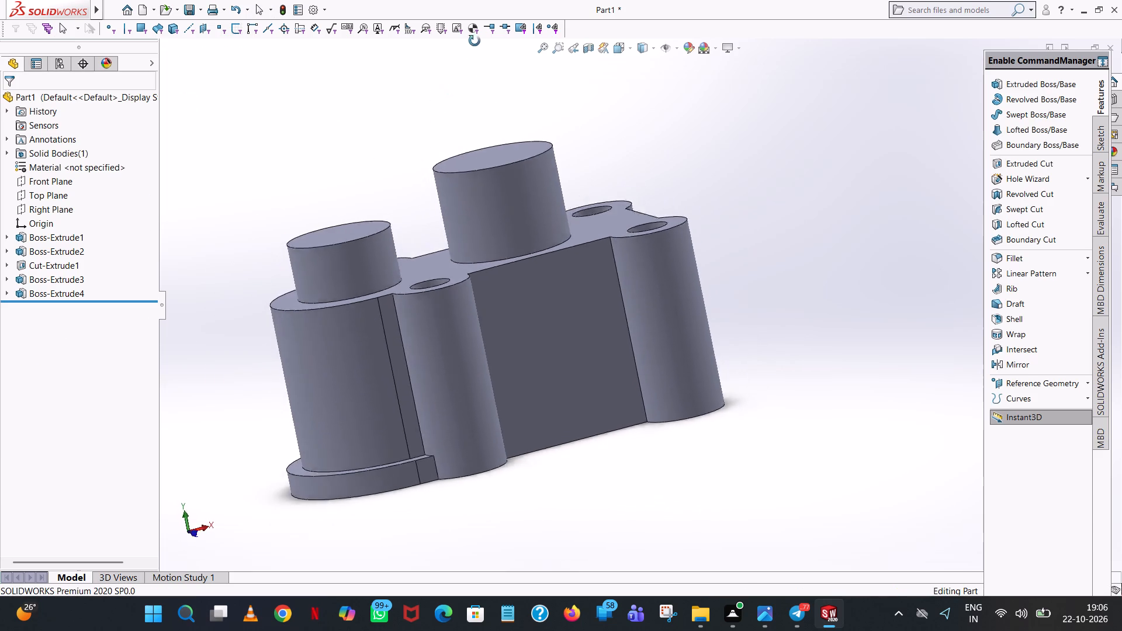
middle_drag(475, 41, 442, 61)
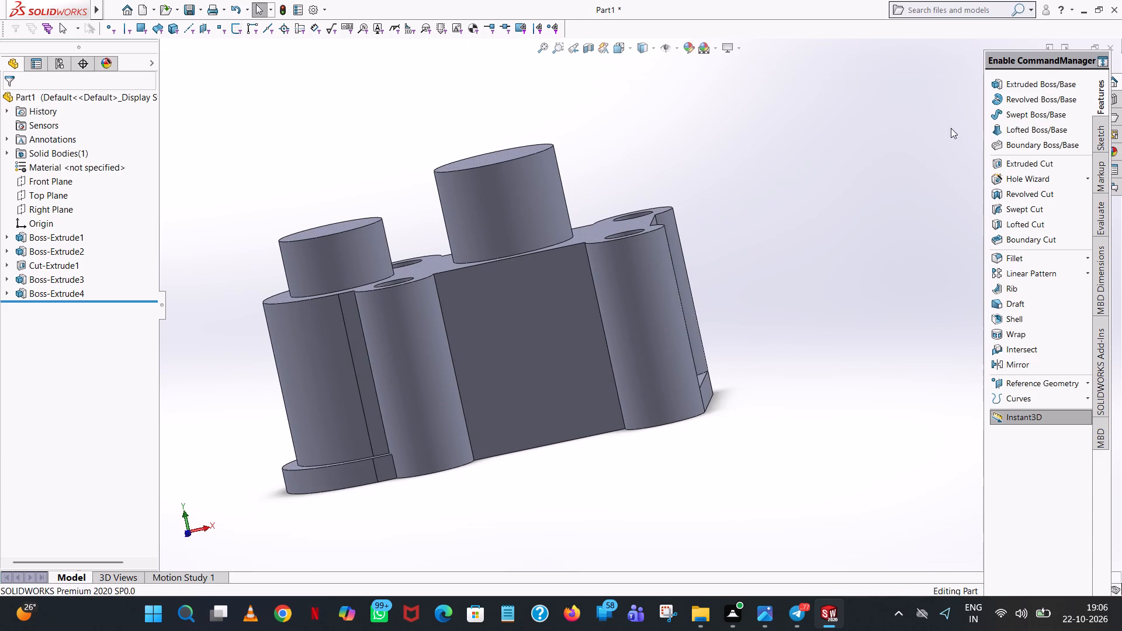
click(1038, 160)
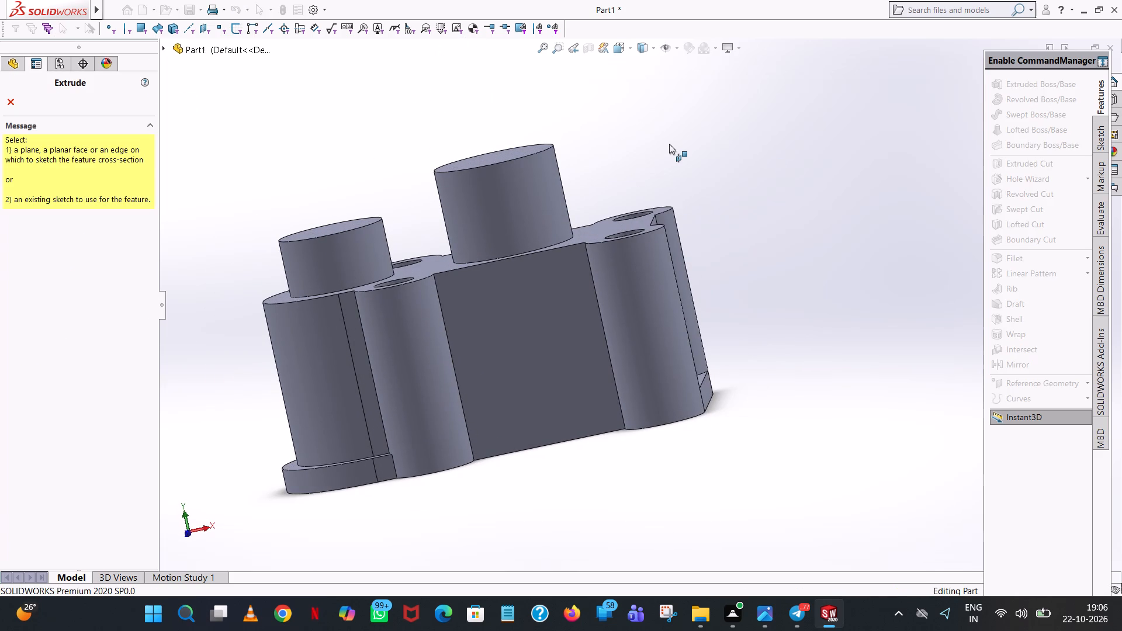
middle_drag(583, 135, 619, 296)
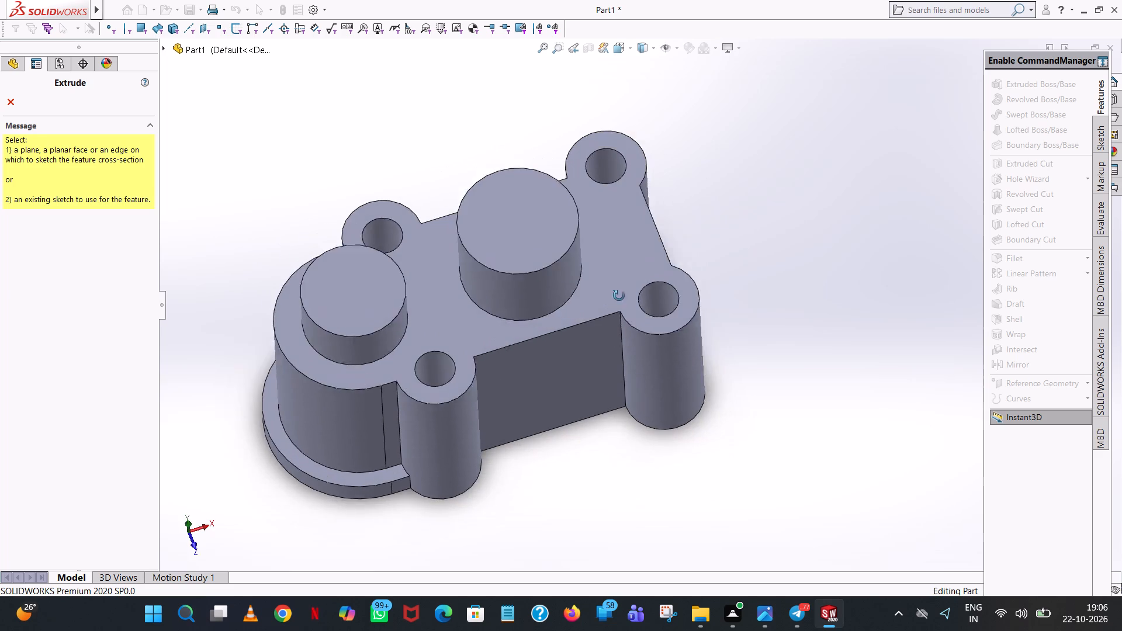
middle_drag(619, 296, 619, 312)
click(518, 229)
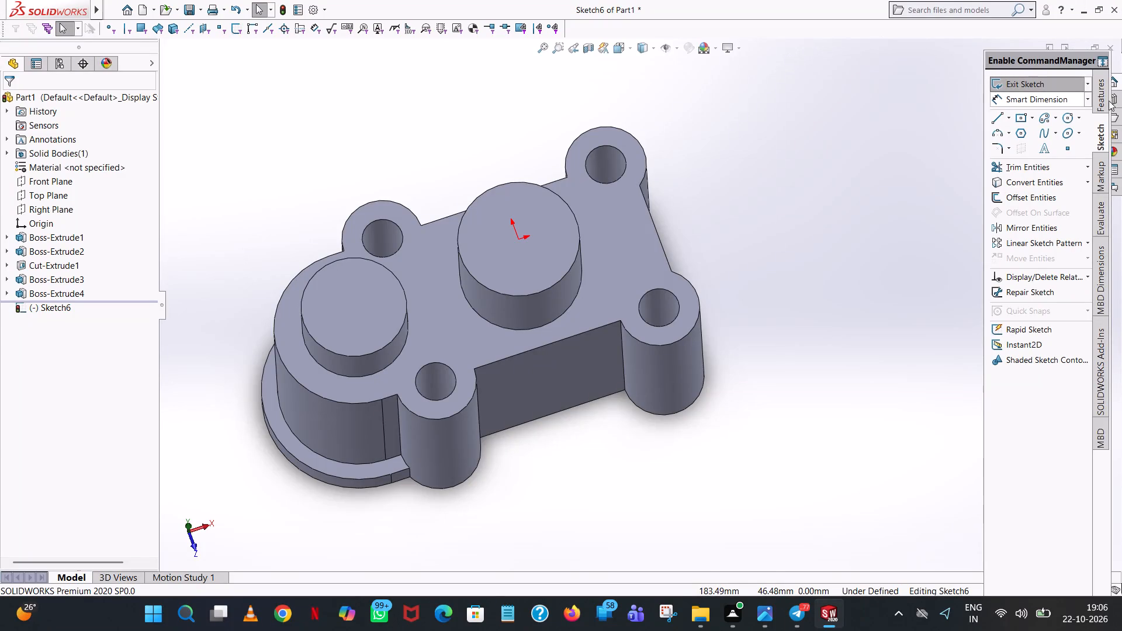
click(1065, 118)
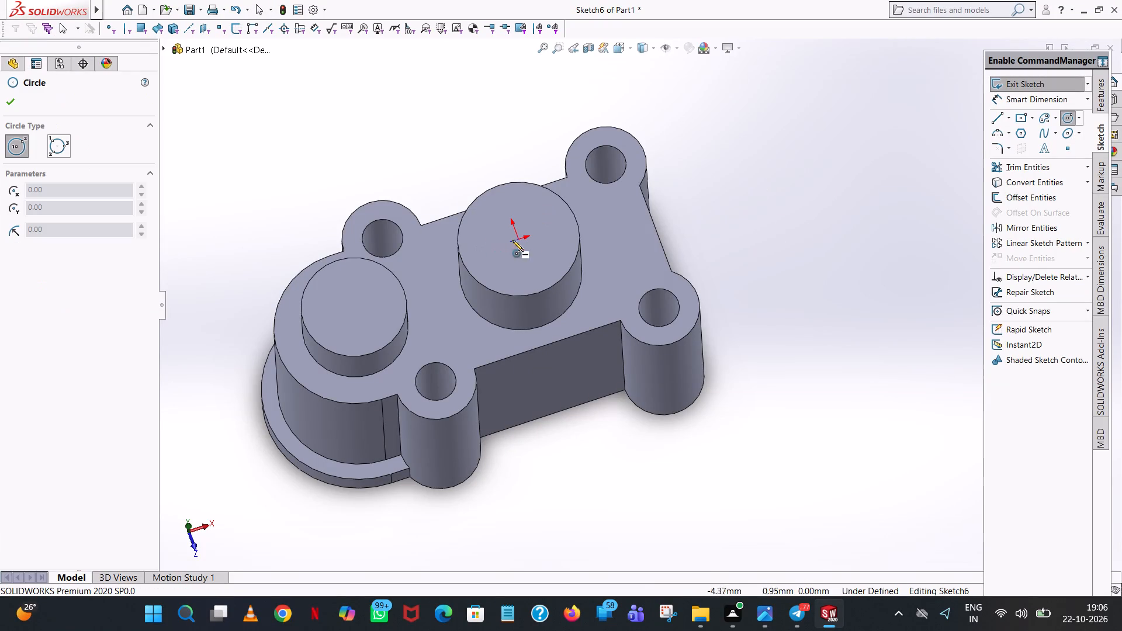
click(520, 239)
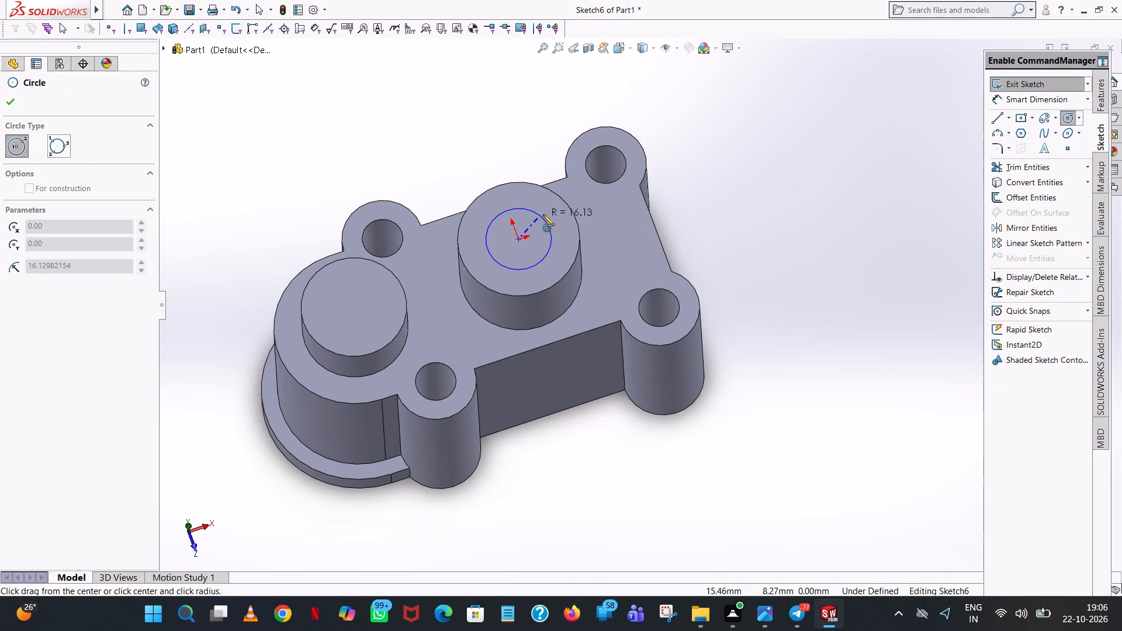
click(543, 214)
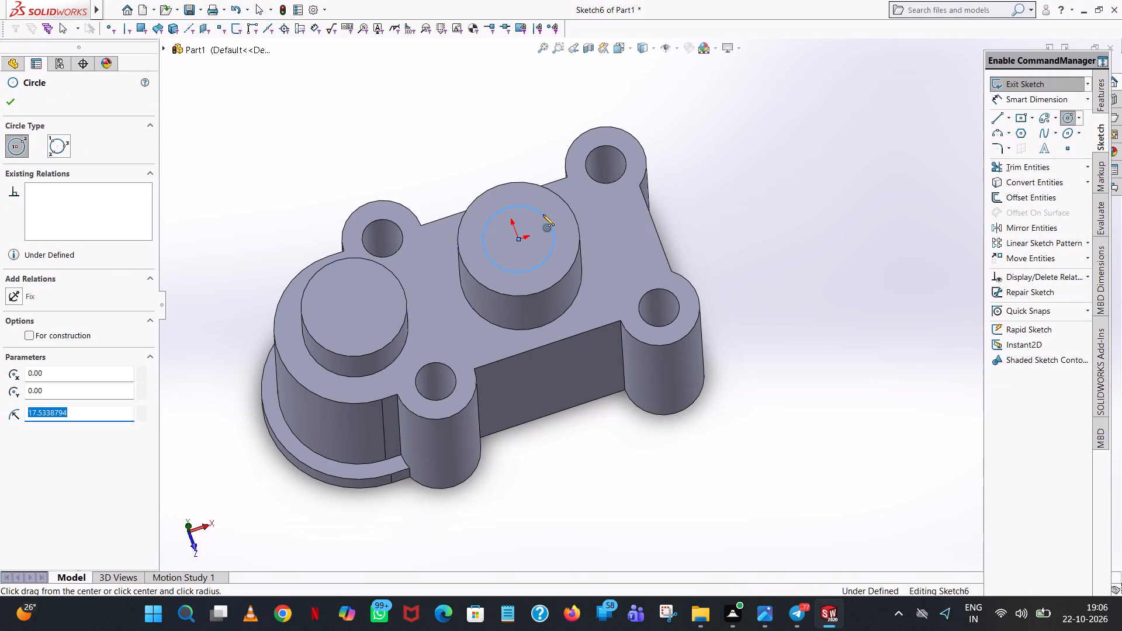
text(46/2)
key(Return)
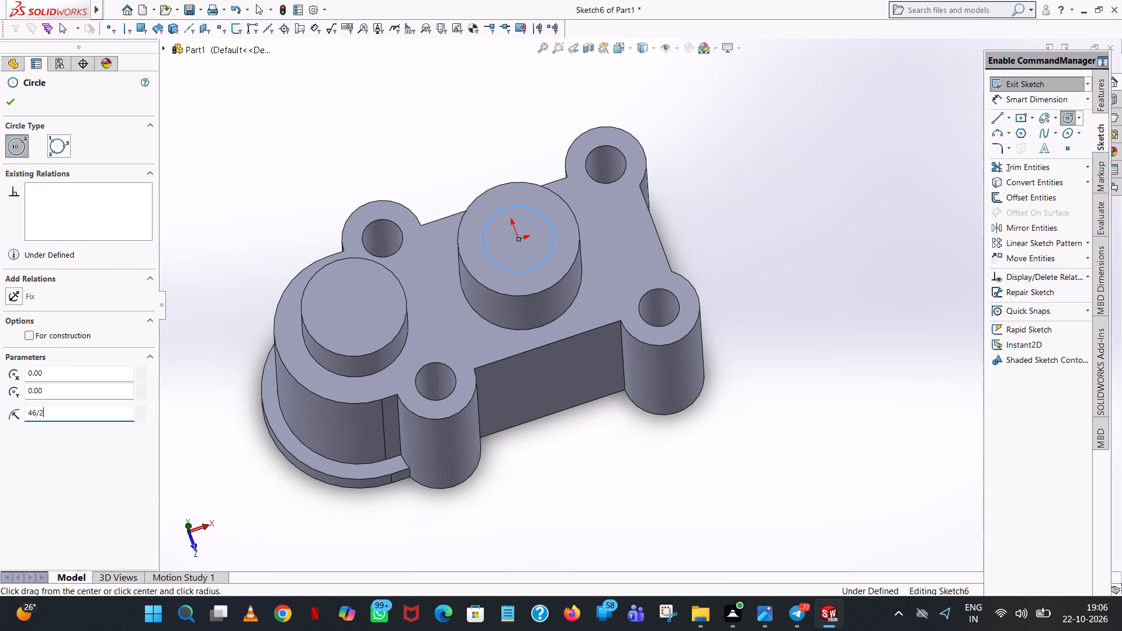
click(13, 106)
click(670, 105)
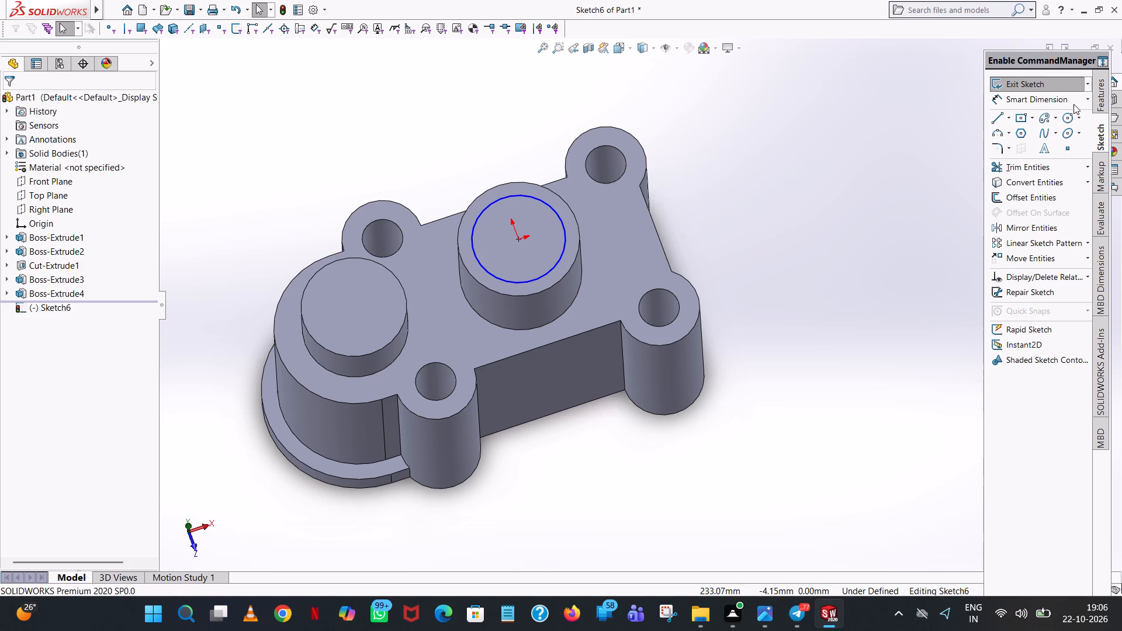
Dimension the circle's diameter, placing the dimension outside the housing beyond the two far corner holes.
click(1052, 99)
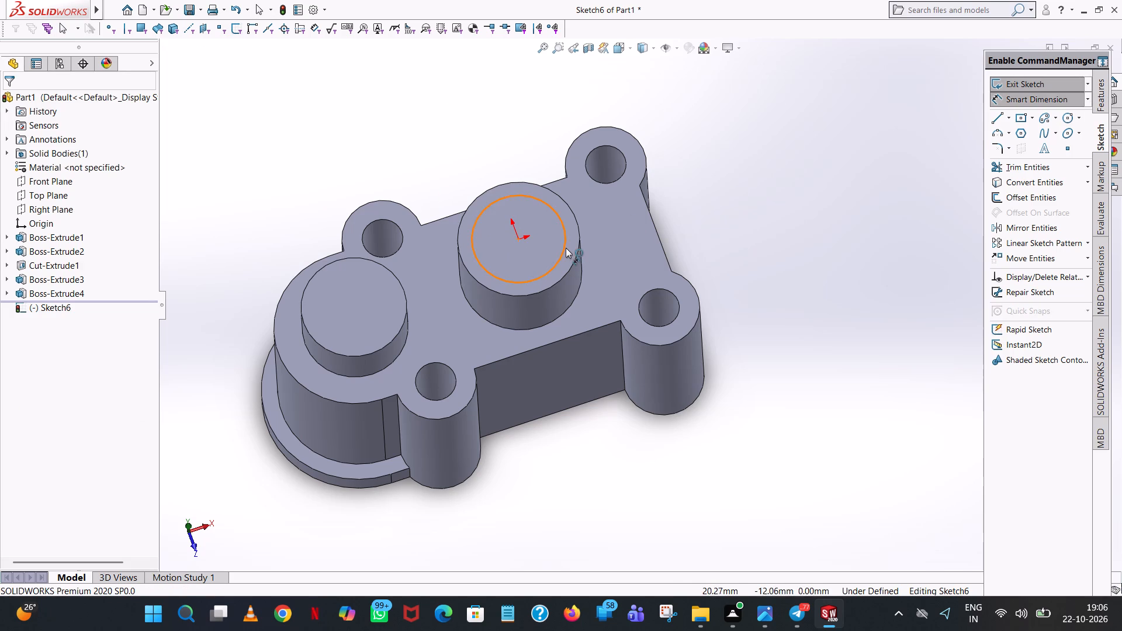
click(566, 248)
click(837, 173)
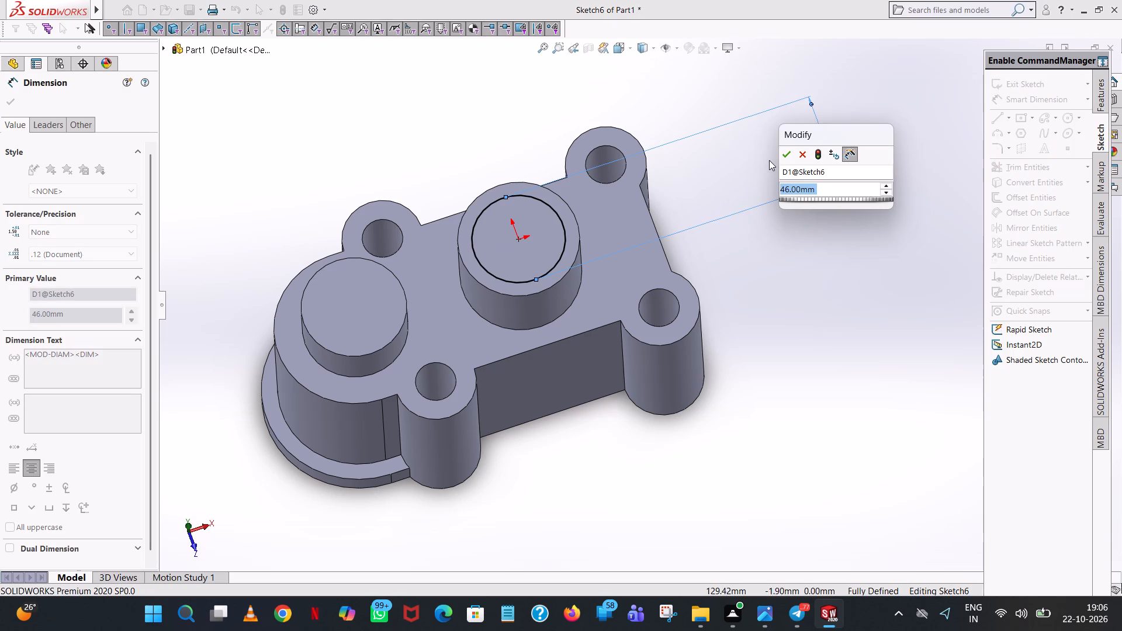
click(784, 156)
click(885, 93)
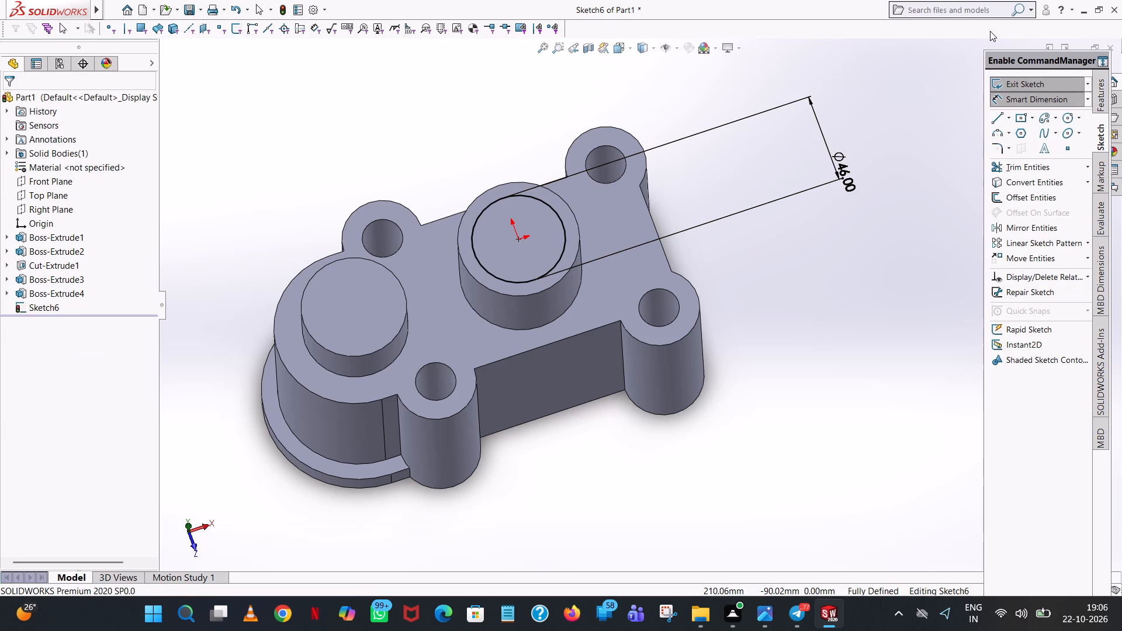
Cut the circle into the 60 mm boss to a blind depth of 6 mm.
click(1101, 87)
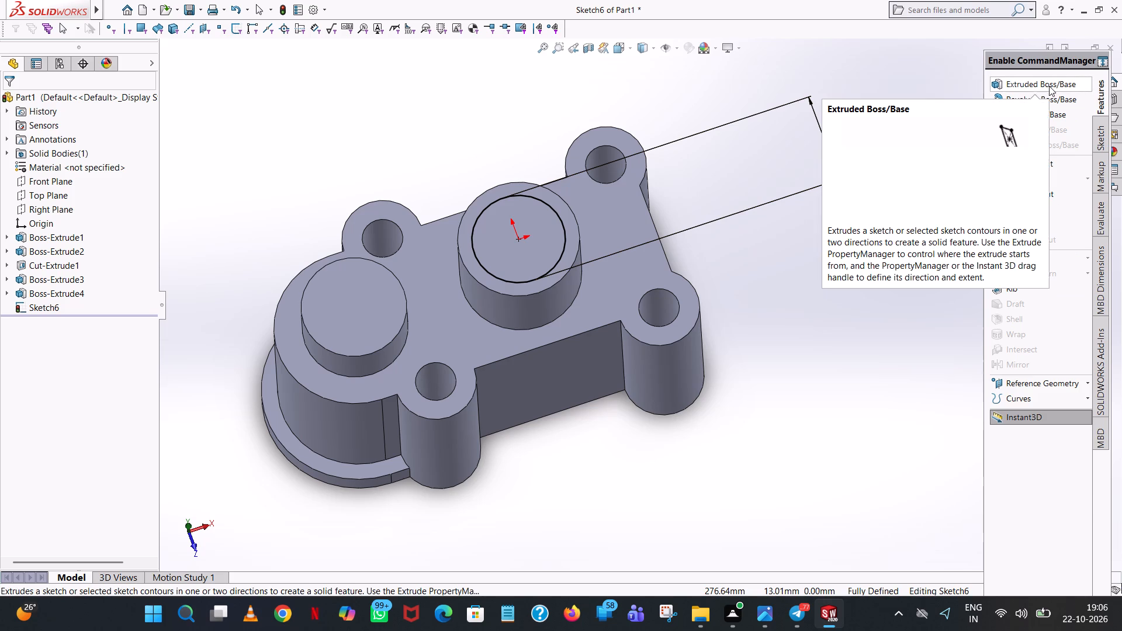
click(1030, 168)
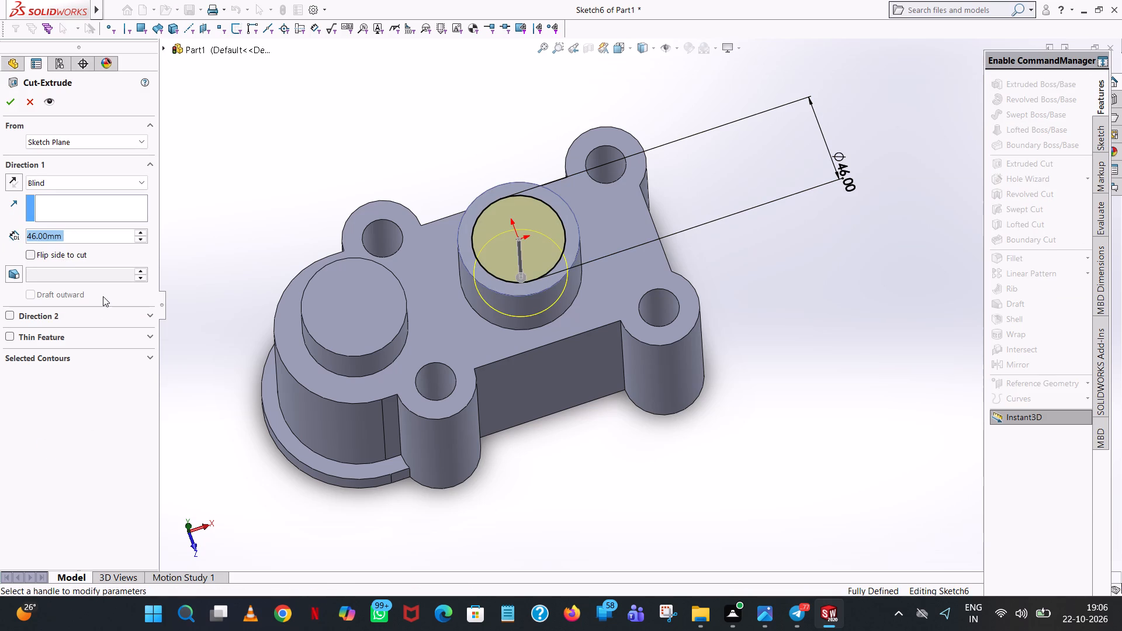
key(6)
key(Return)
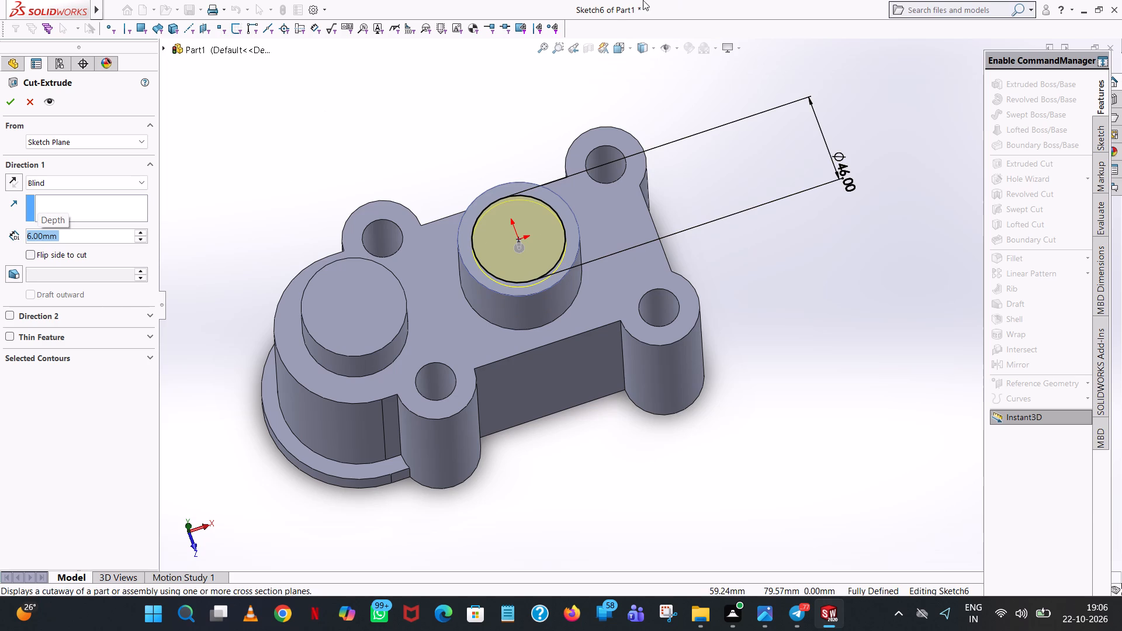
click(401, 138)
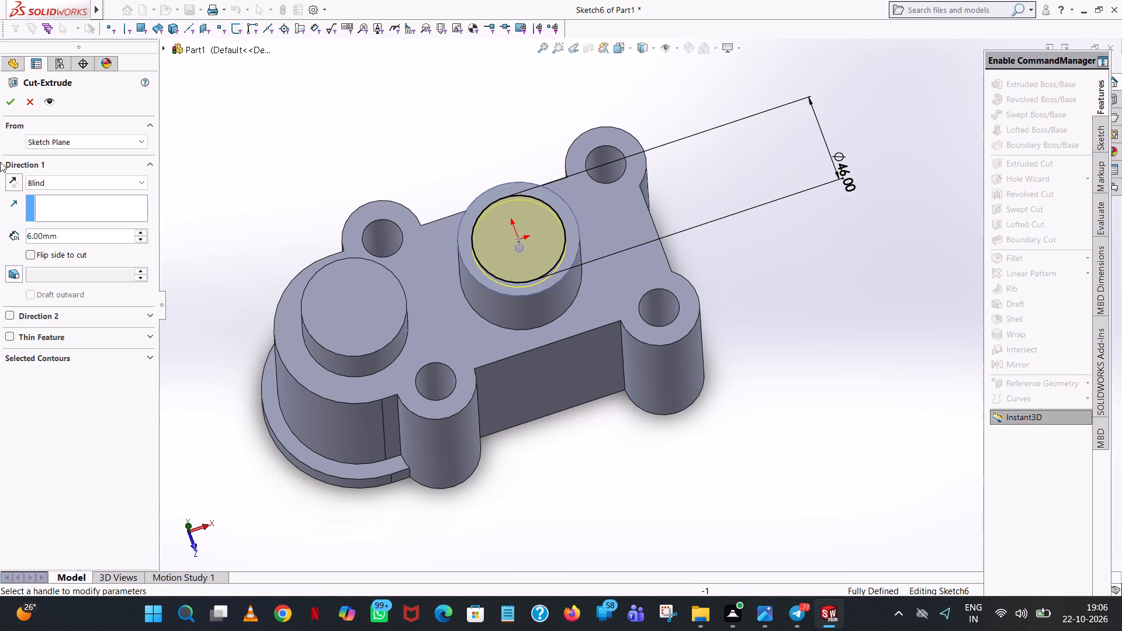
click(8, 101)
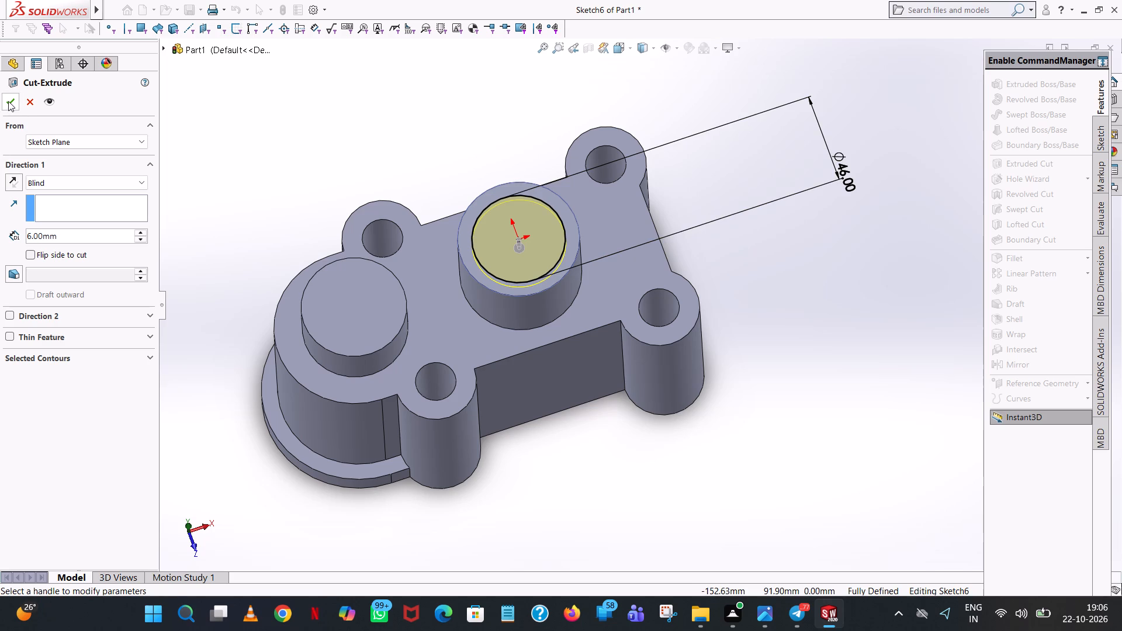
click(848, 217)
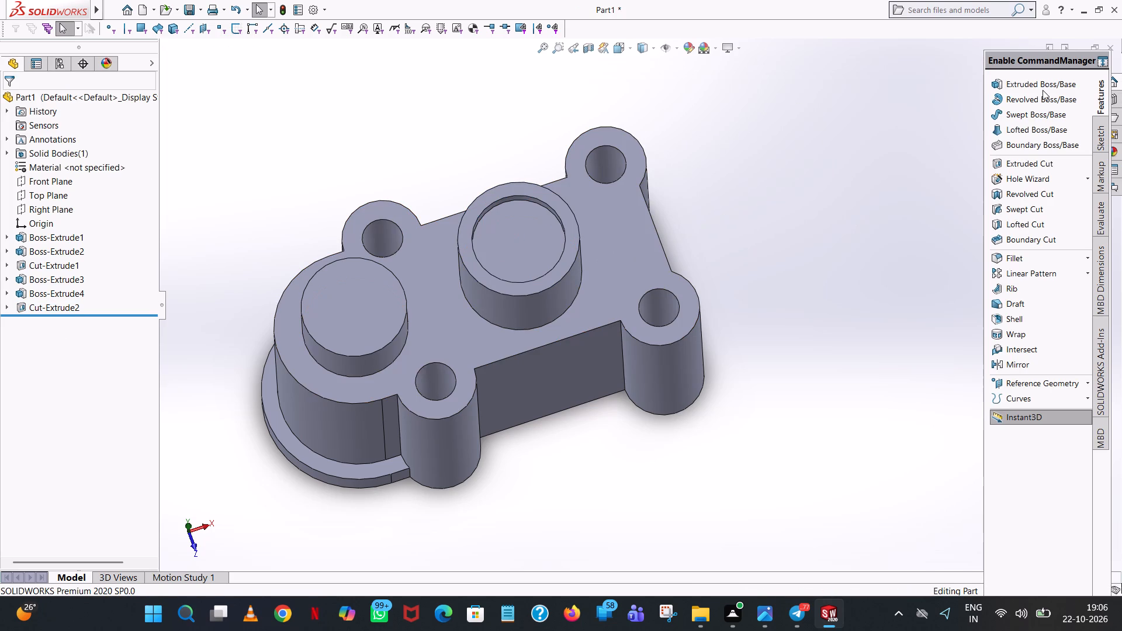
Start an extruded cut on the recess floor and sketch a circle of radius 28/2 (14 mm) centred on the origin.
click(1036, 165)
click(493, 239)
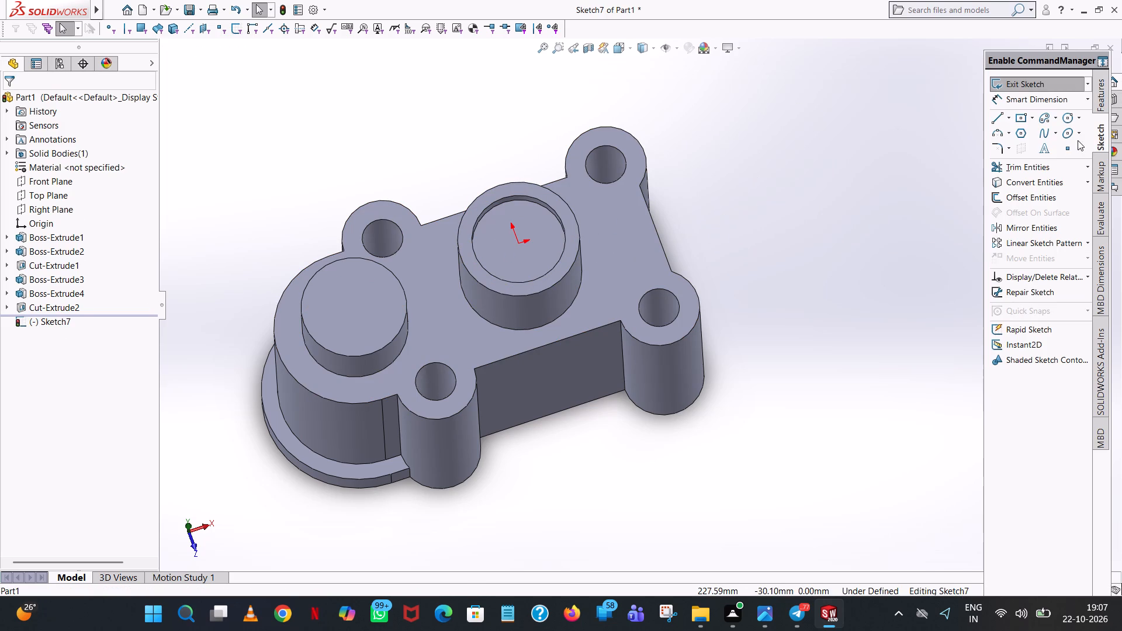
click(1066, 116)
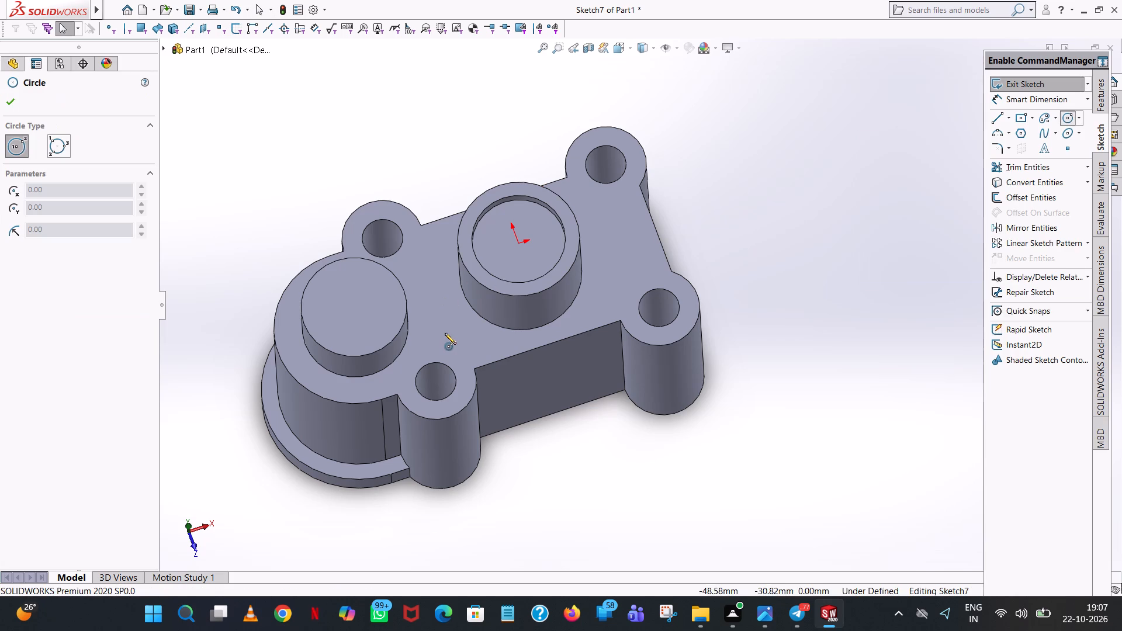
click(520, 244)
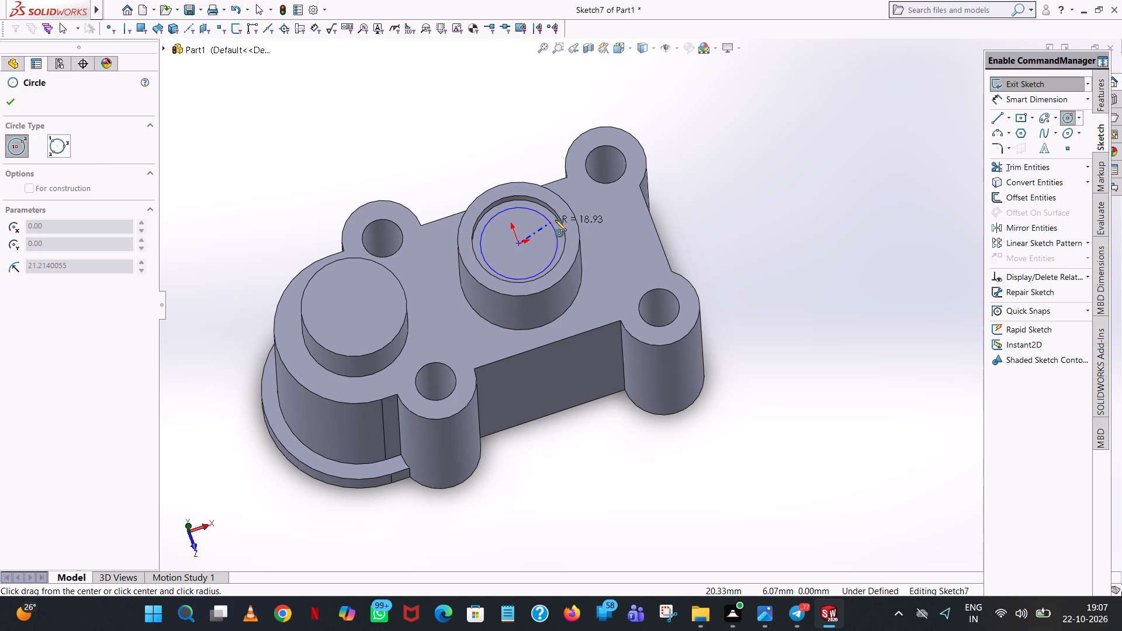
click(552, 221)
text(28/2)
key(Return)
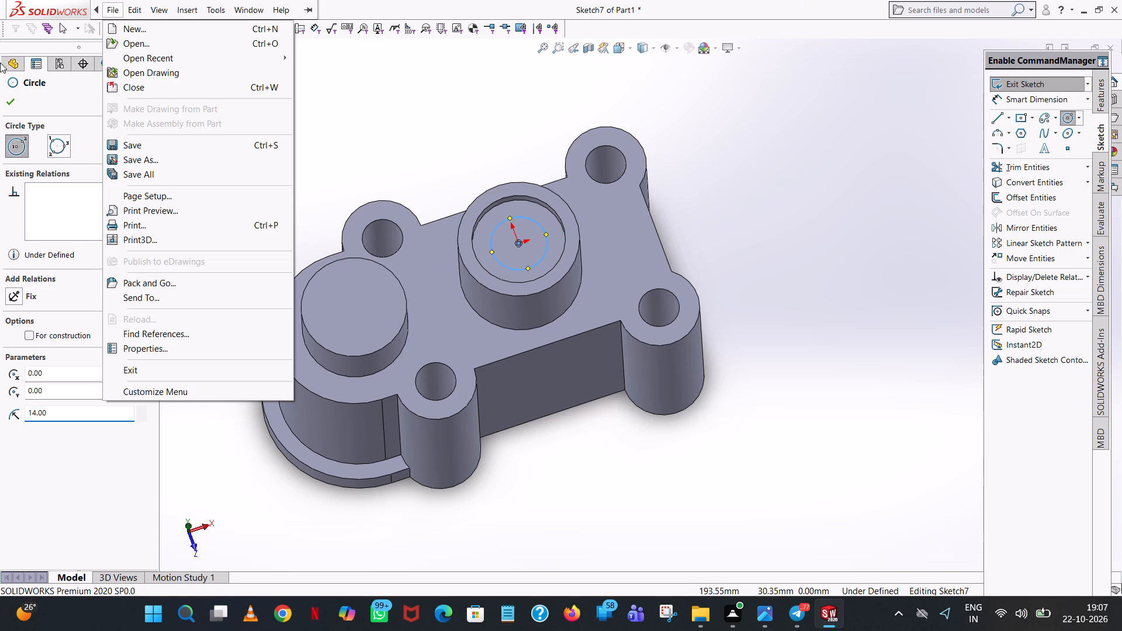
click(484, 93)
right_click(399, 125)
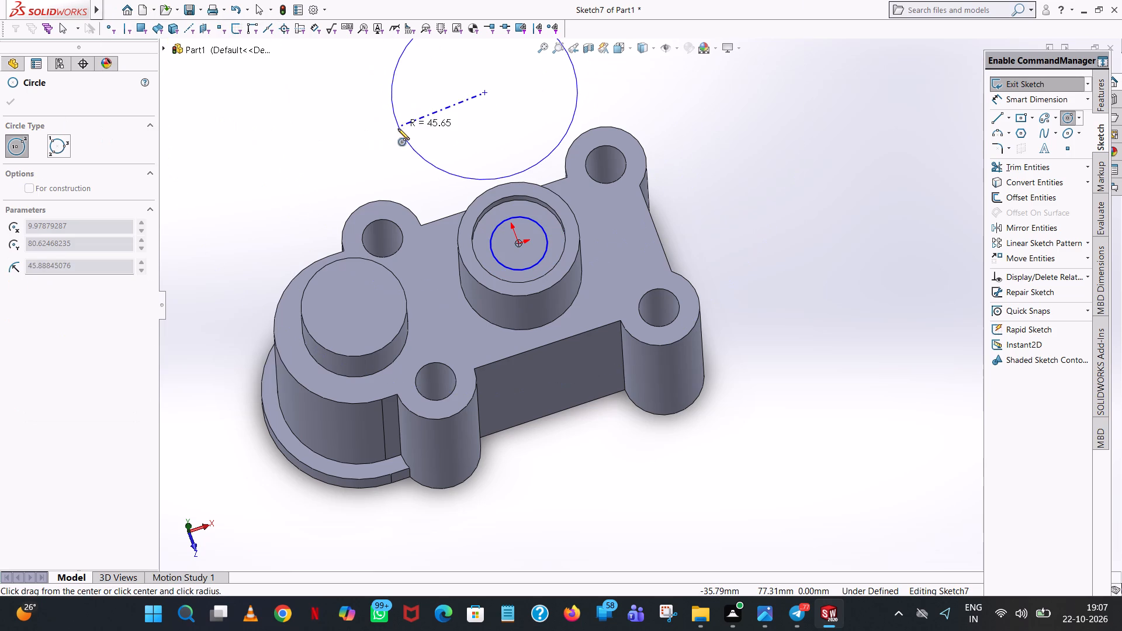
click(431, 133)
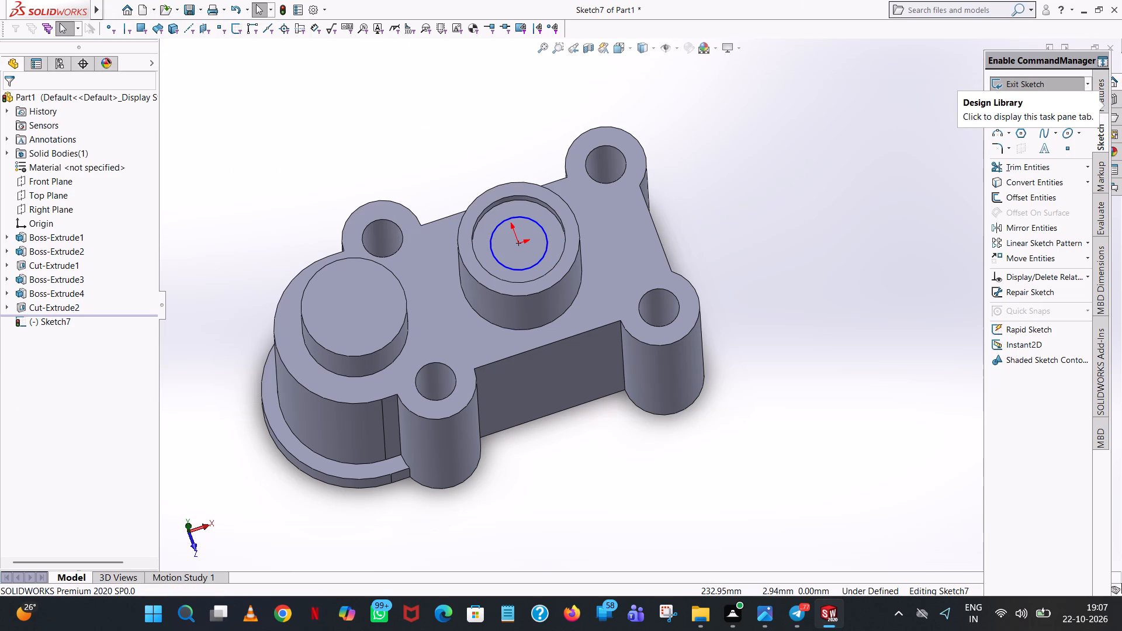
Dimension the smaller circle's diameter, placing the dimension outside the housing beyond the far corner holes.
click(1053, 95)
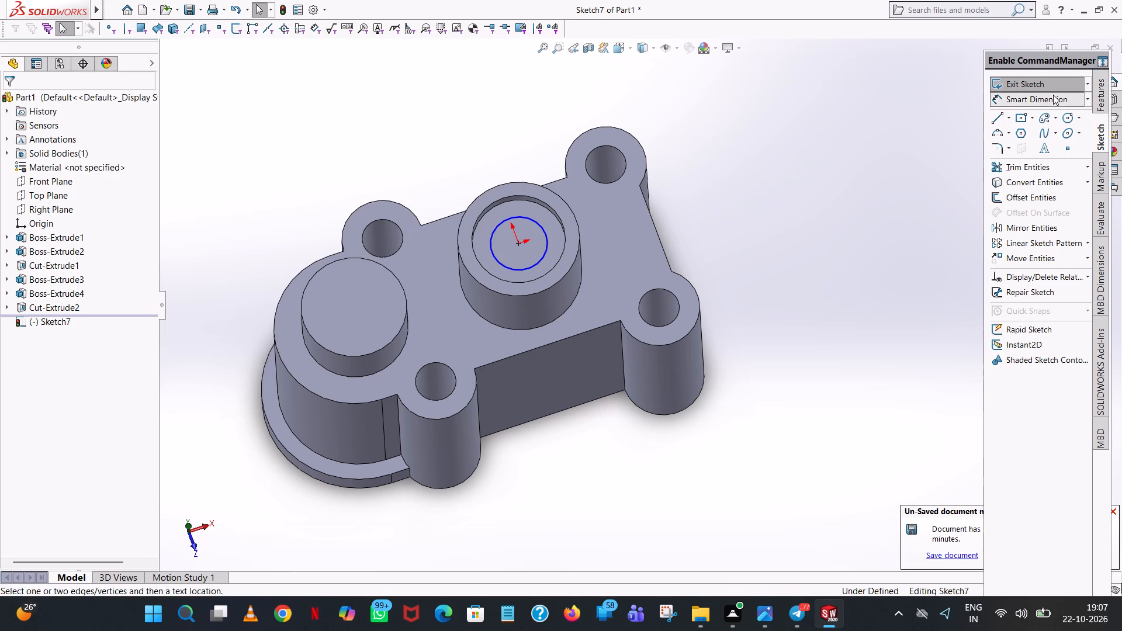
click(544, 232)
click(802, 163)
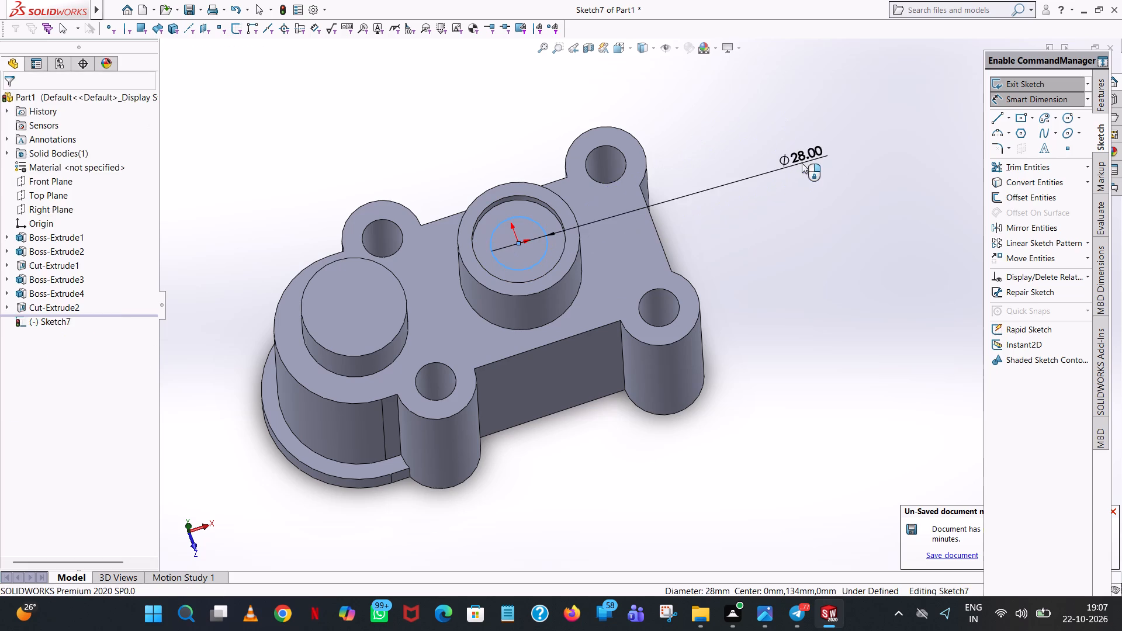
right_click(806, 163)
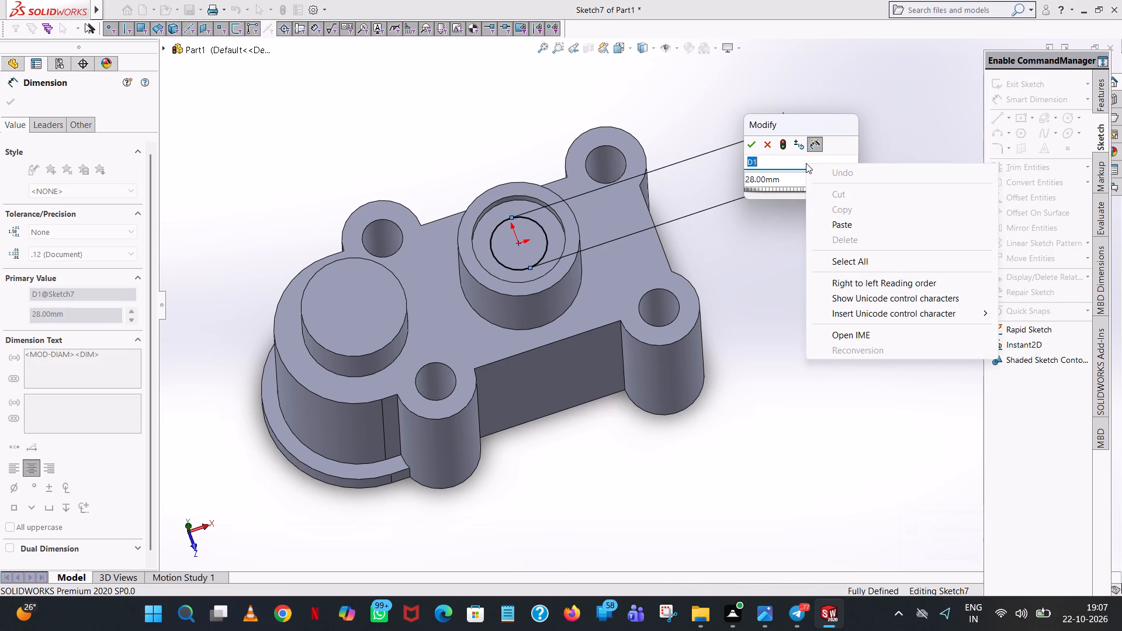
click(756, 141)
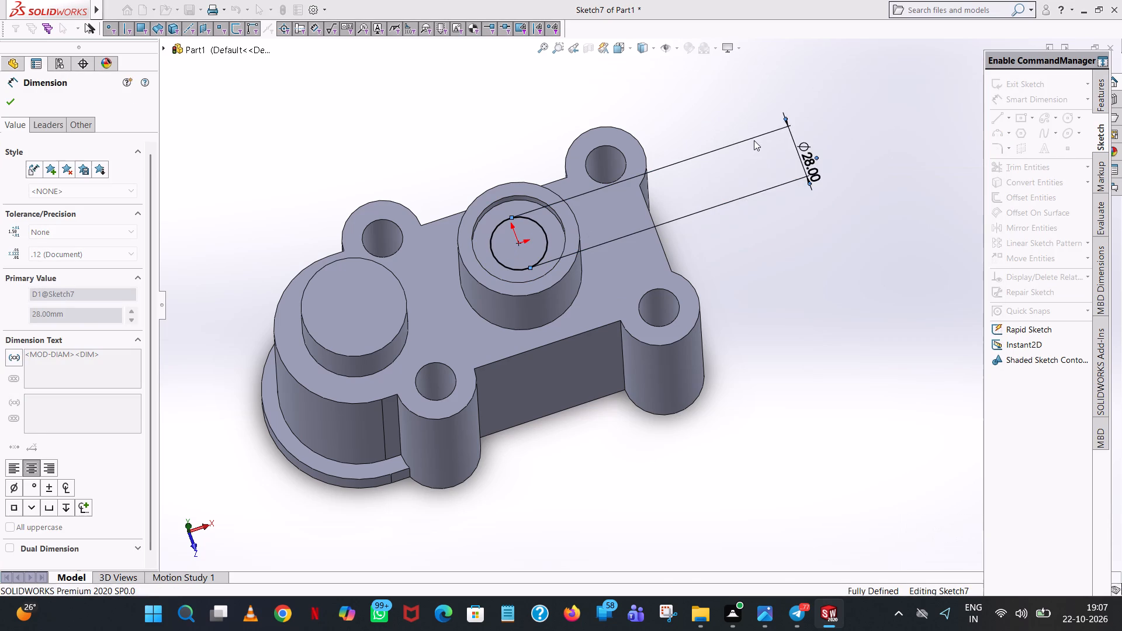
click(735, 118)
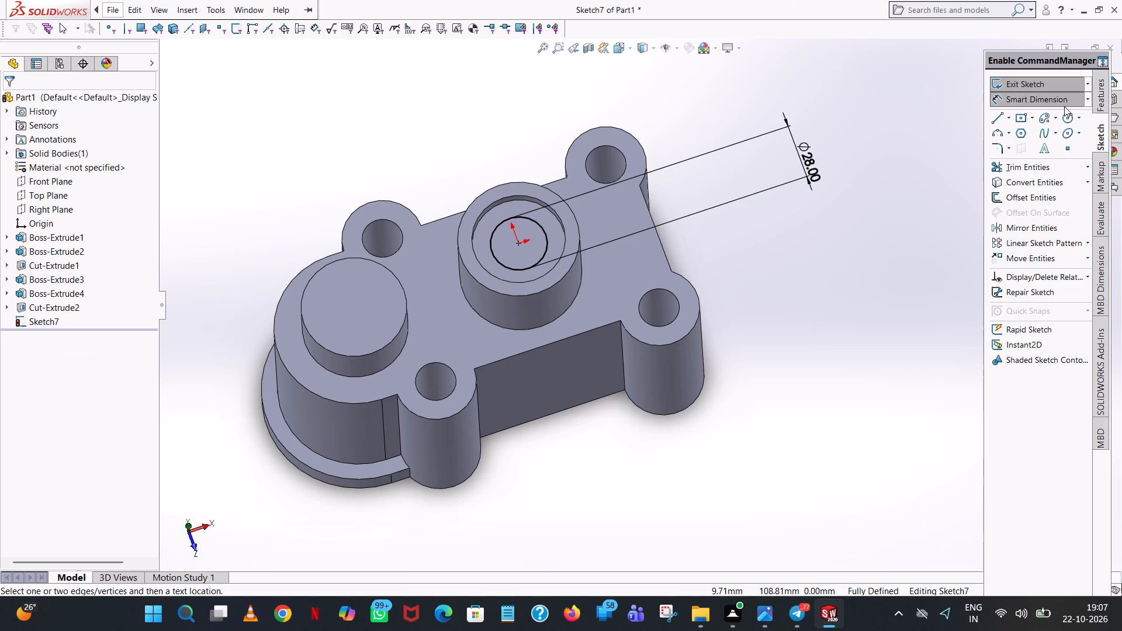
Cut the smaller circle down through the boss and the whole housing with a blind depth of 219 mm.
click(1102, 86)
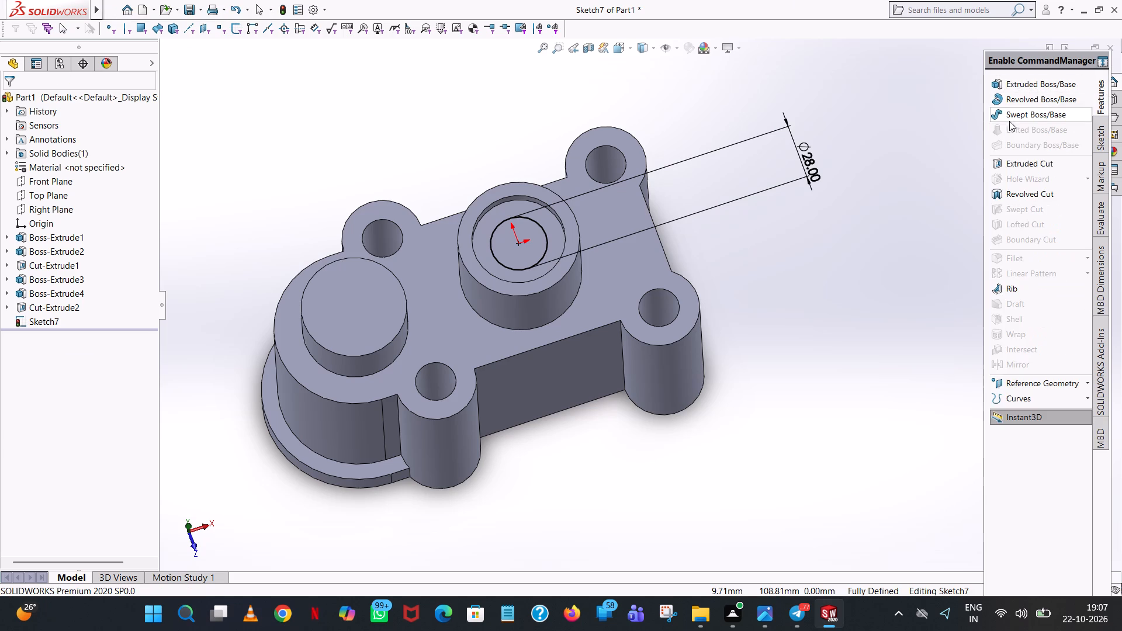
click(1010, 168)
middle_drag(604, 458, 576, 356)
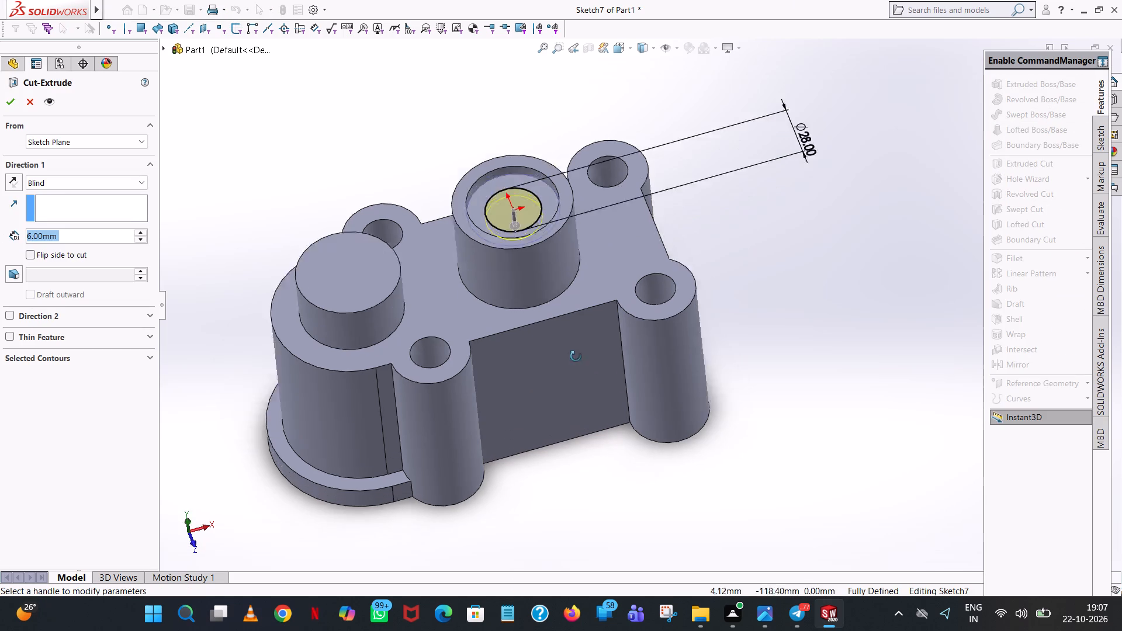
middle_drag(576, 356, 567, 316)
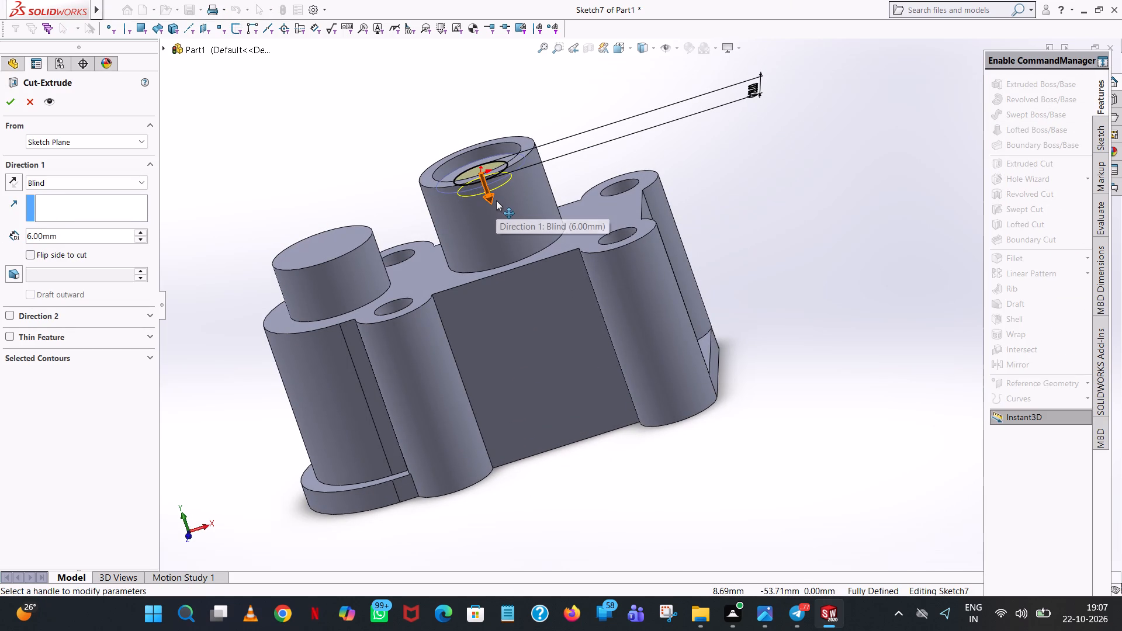
drag(496, 200, 577, 593)
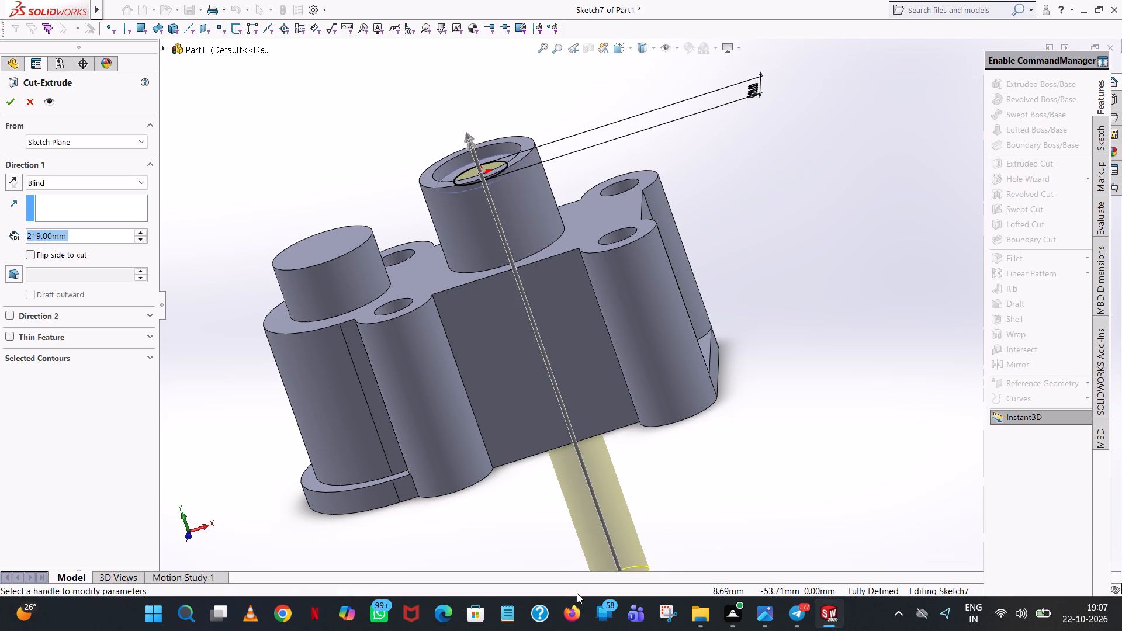
click(5, 103)
click(258, 140)
middle_drag(382, 133, 382, 134)
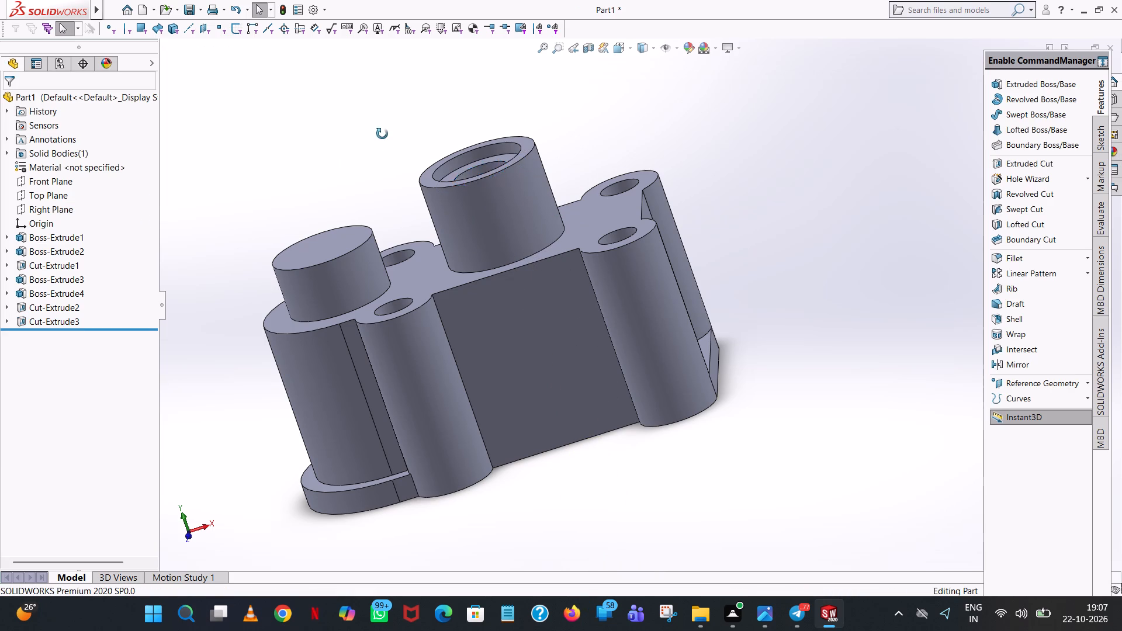
Start an extruded cut with its sketch on the top face of the 52 mm boss.
middle_drag(382, 134, 397, 310)
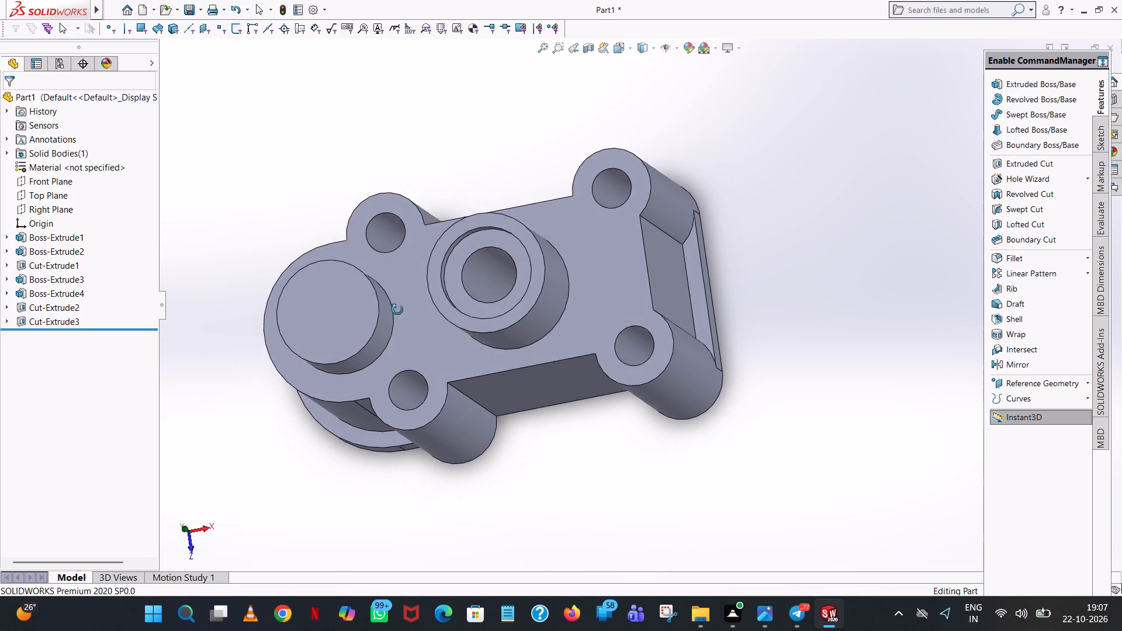
middle_drag(397, 310, 418, 339)
click(1007, 161)
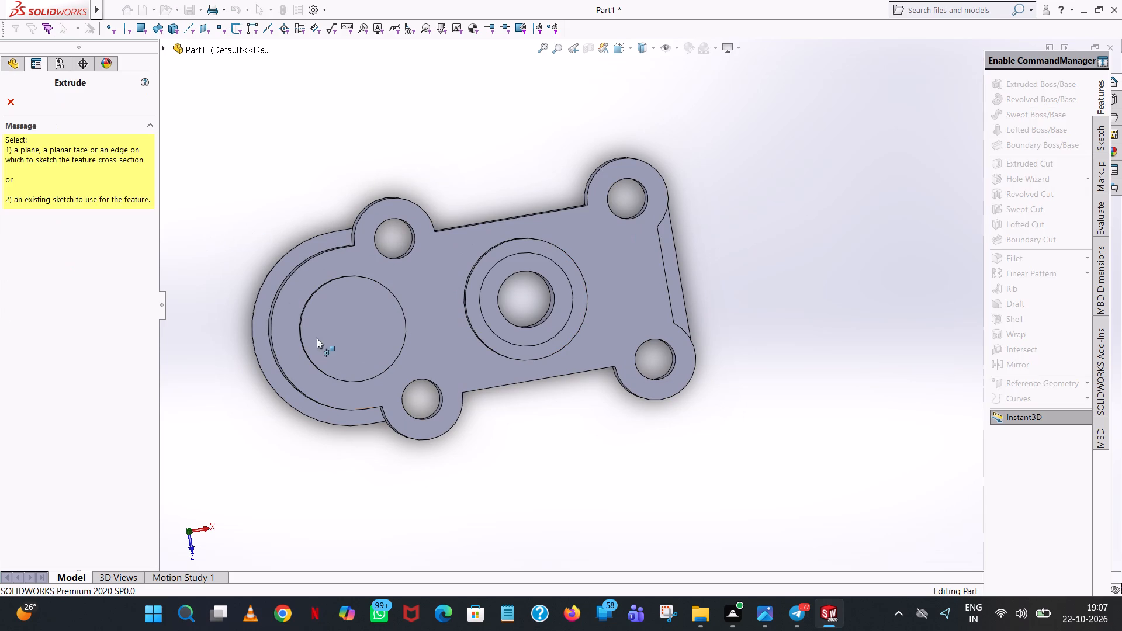
click(368, 335)
middle_drag(493, 387, 468, 249)
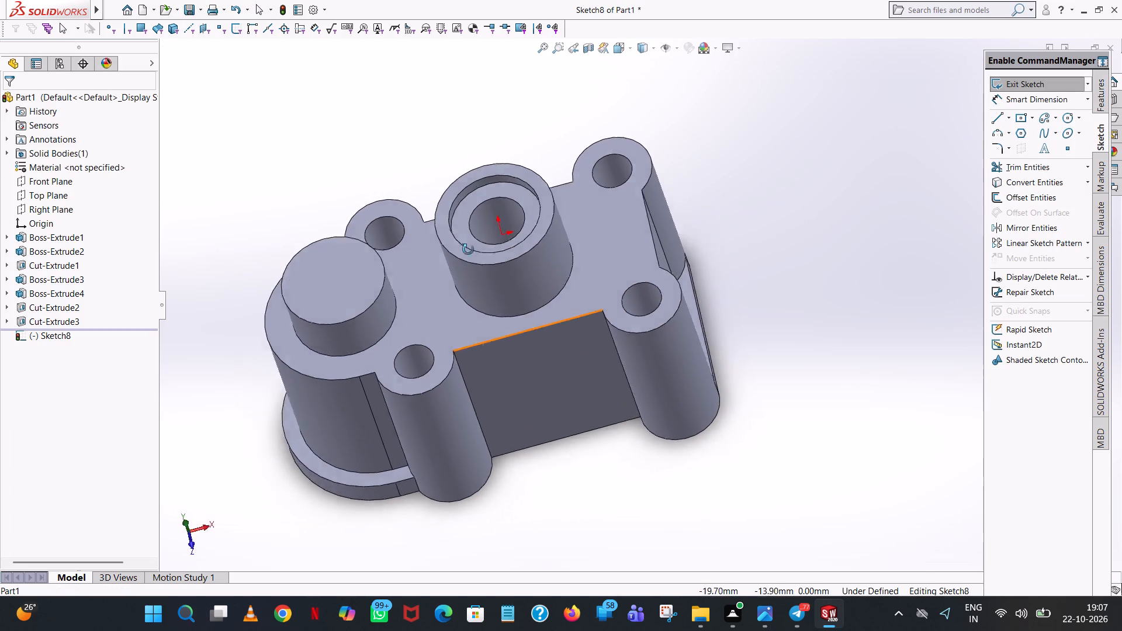
middle_drag(468, 249, 482, 301)
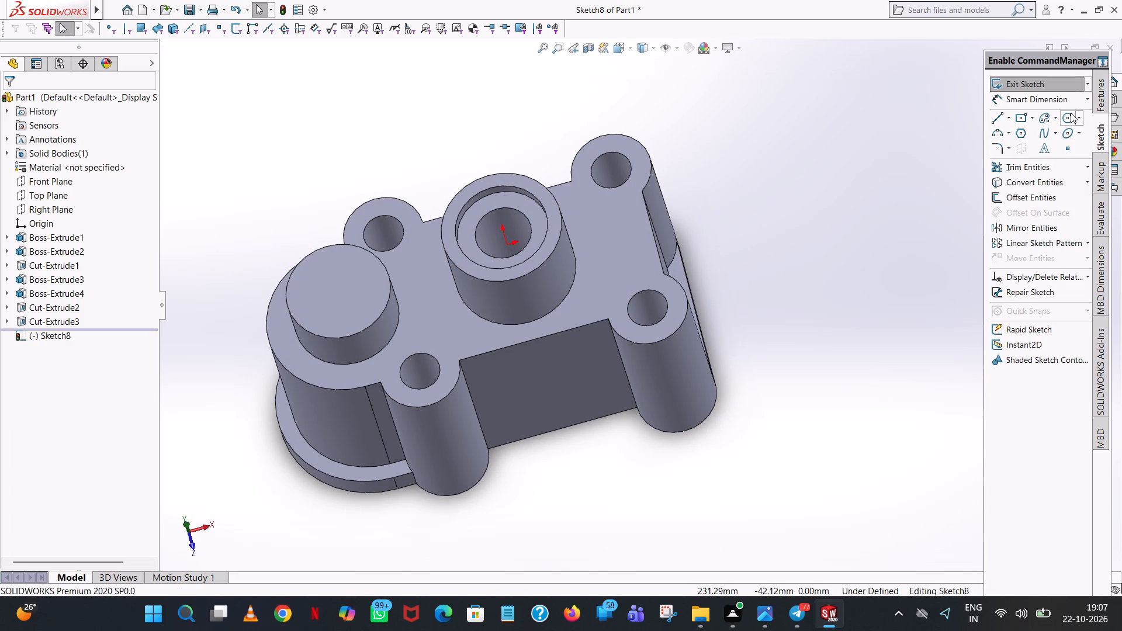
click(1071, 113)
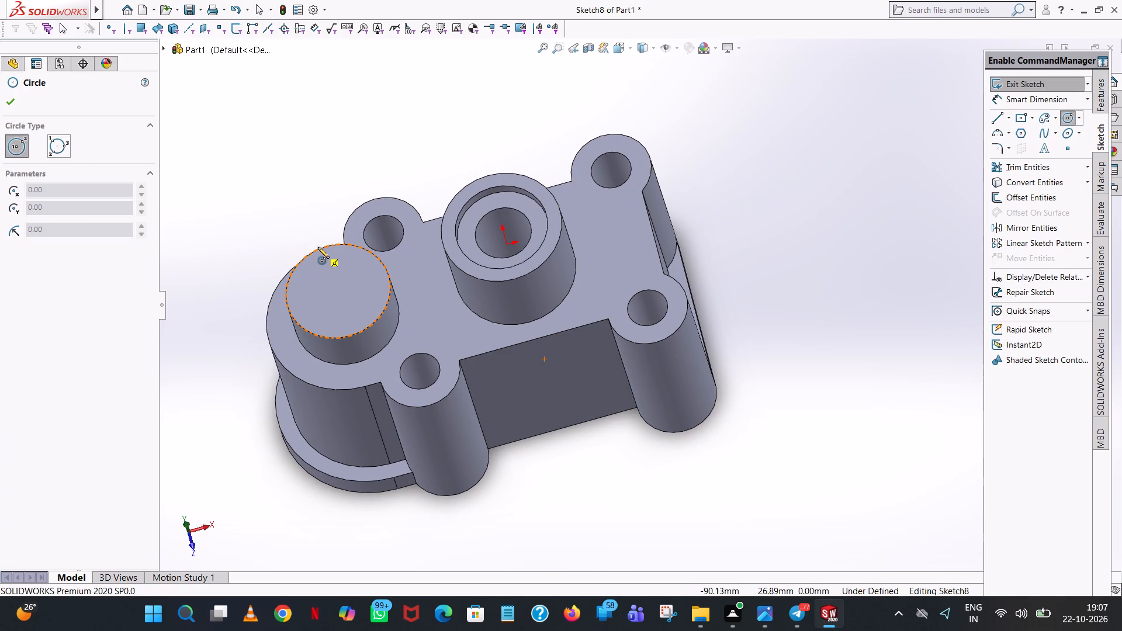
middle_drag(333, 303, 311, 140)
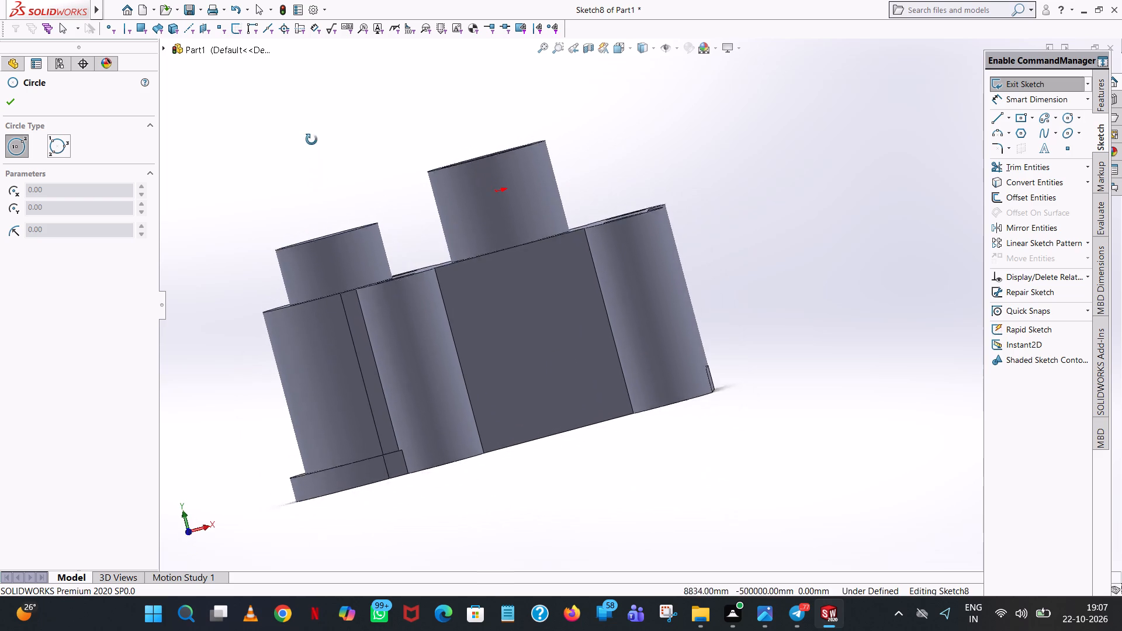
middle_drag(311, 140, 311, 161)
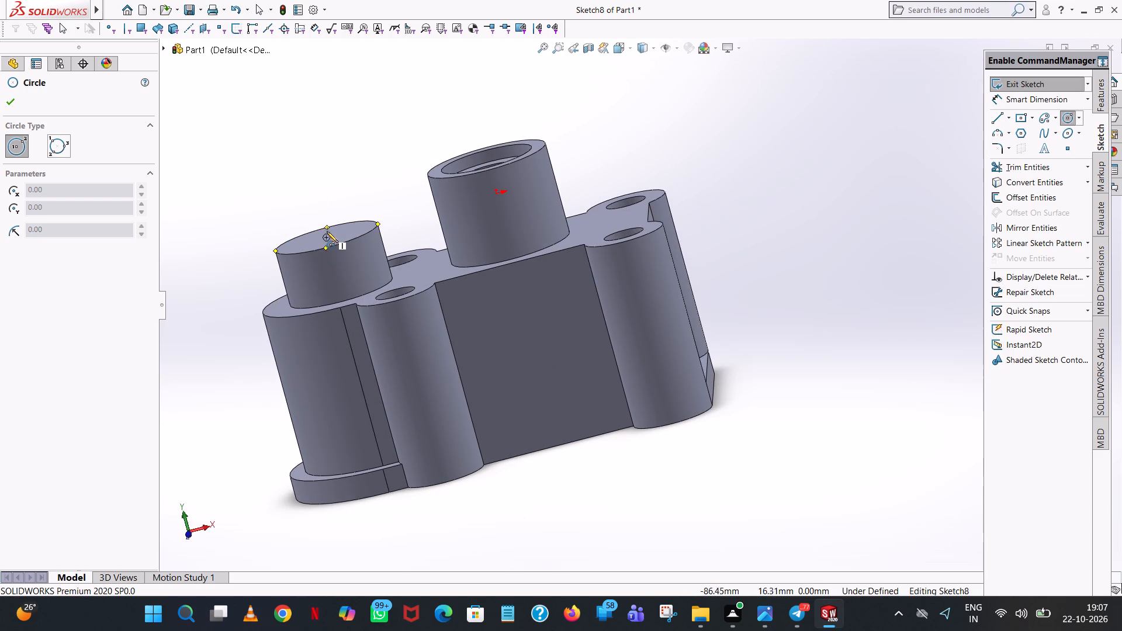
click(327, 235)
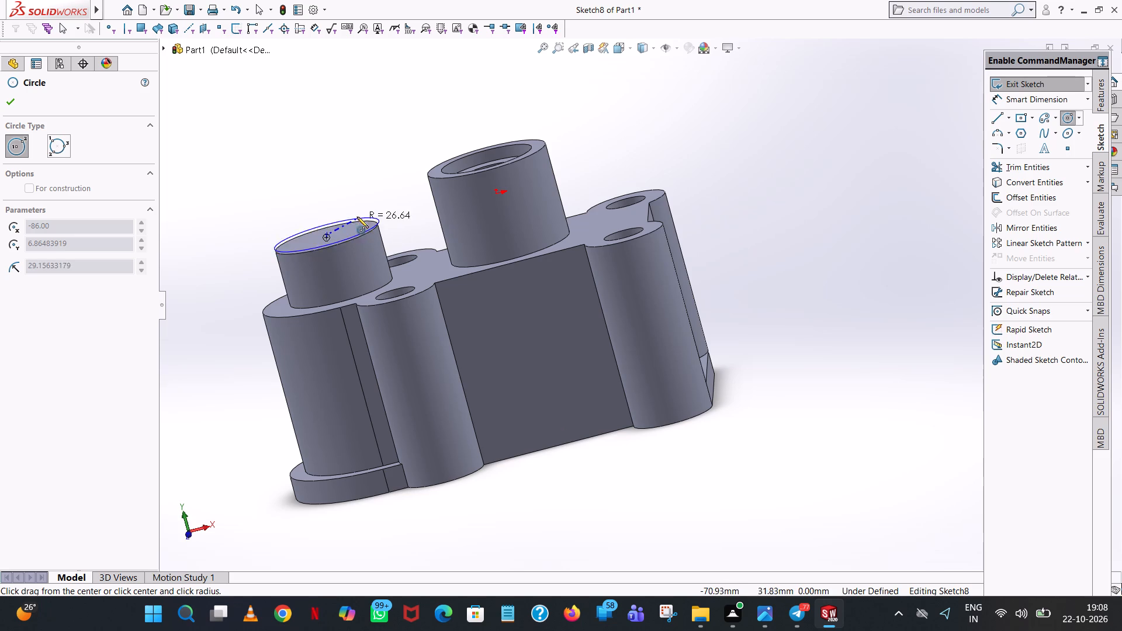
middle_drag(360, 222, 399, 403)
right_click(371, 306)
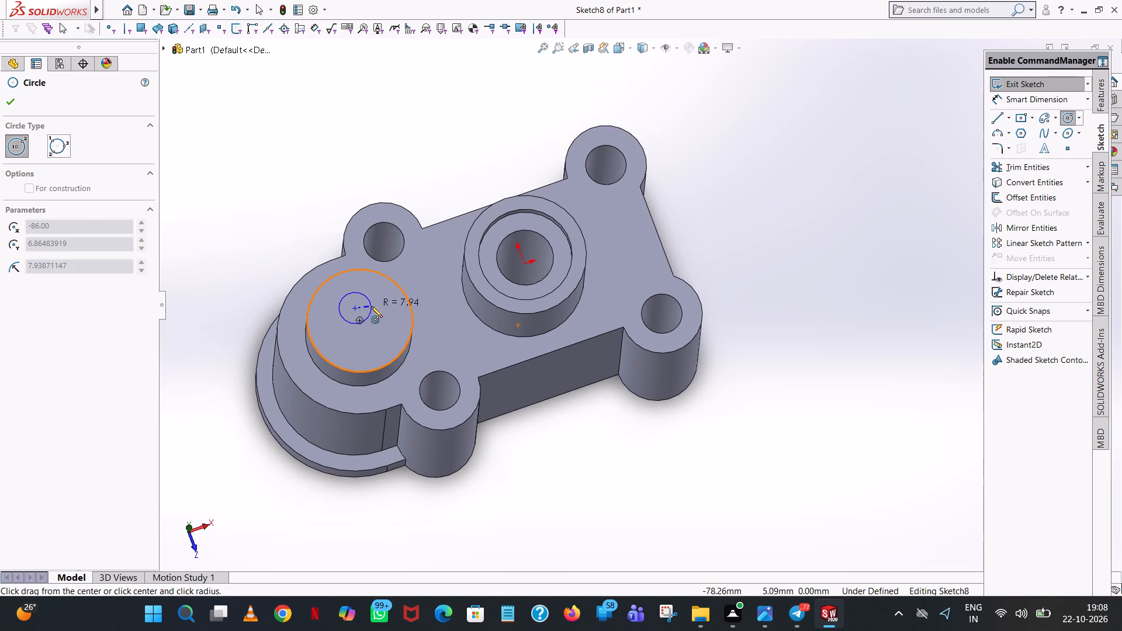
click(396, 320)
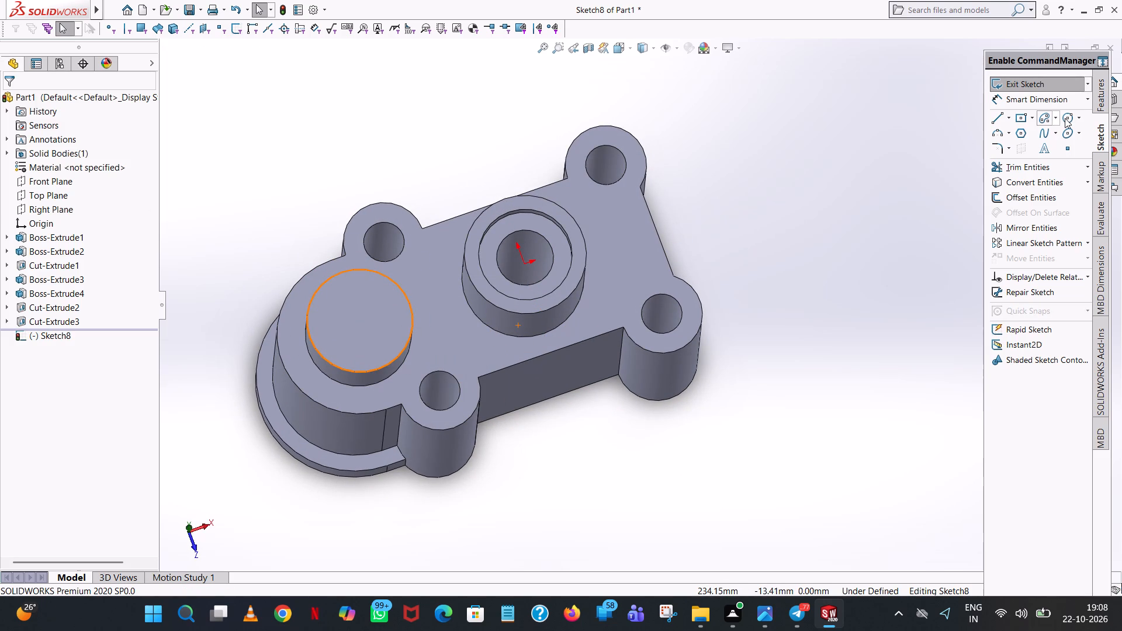
Sketch a circle of radius 10 mm centred on the 52 mm boss's top face.
click(1065, 117)
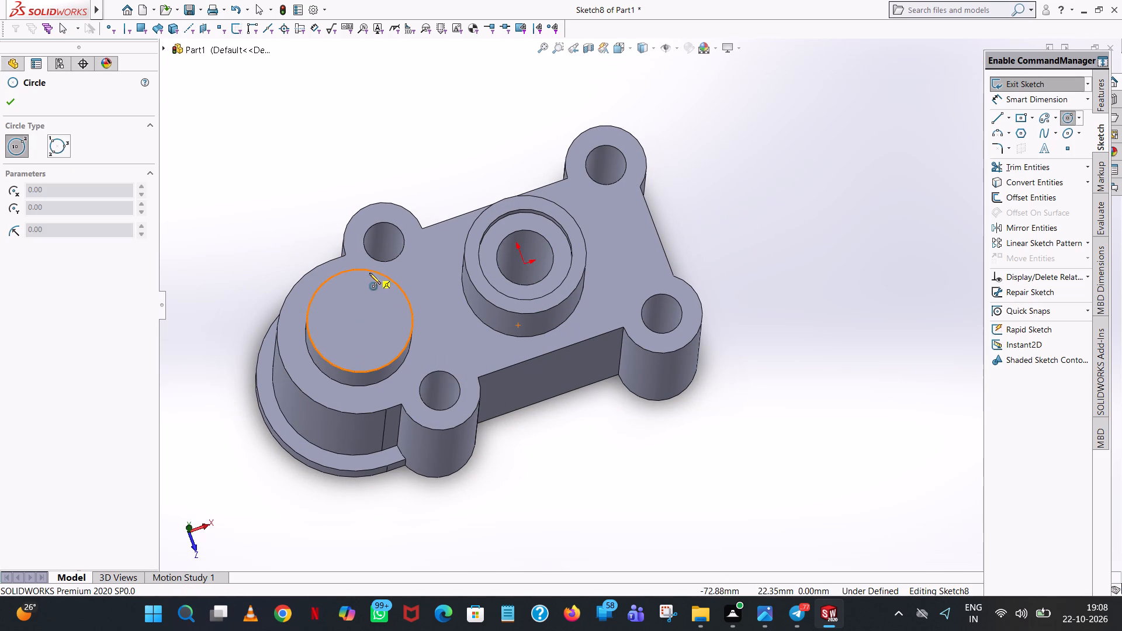
middle_drag(369, 300, 365, 367)
scroll(365, 367, down, 3)
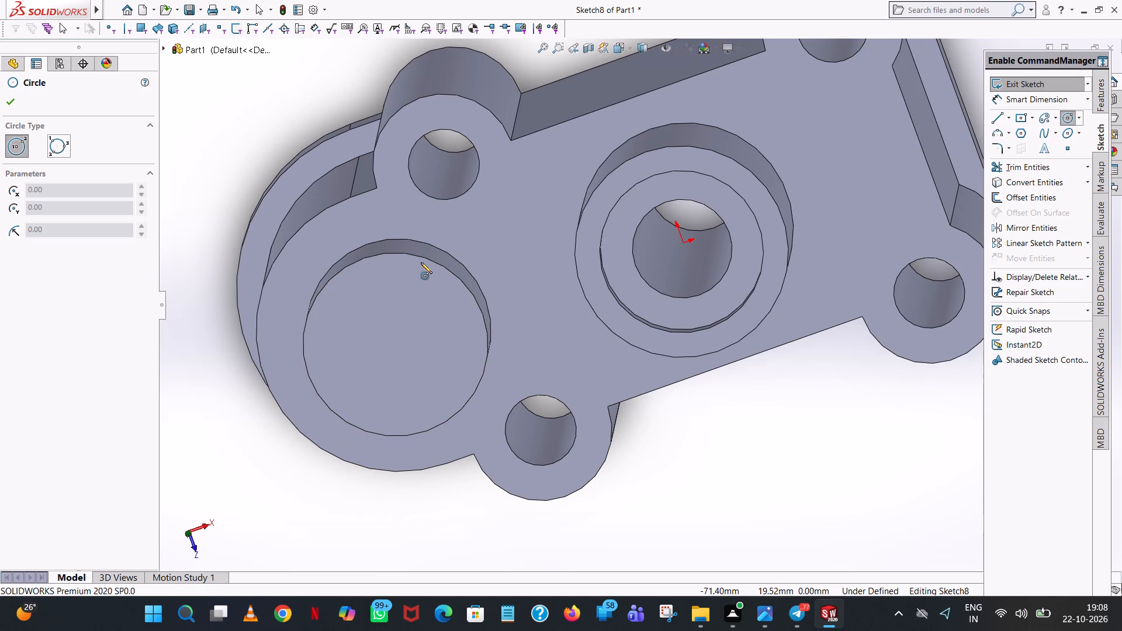
click(395, 344)
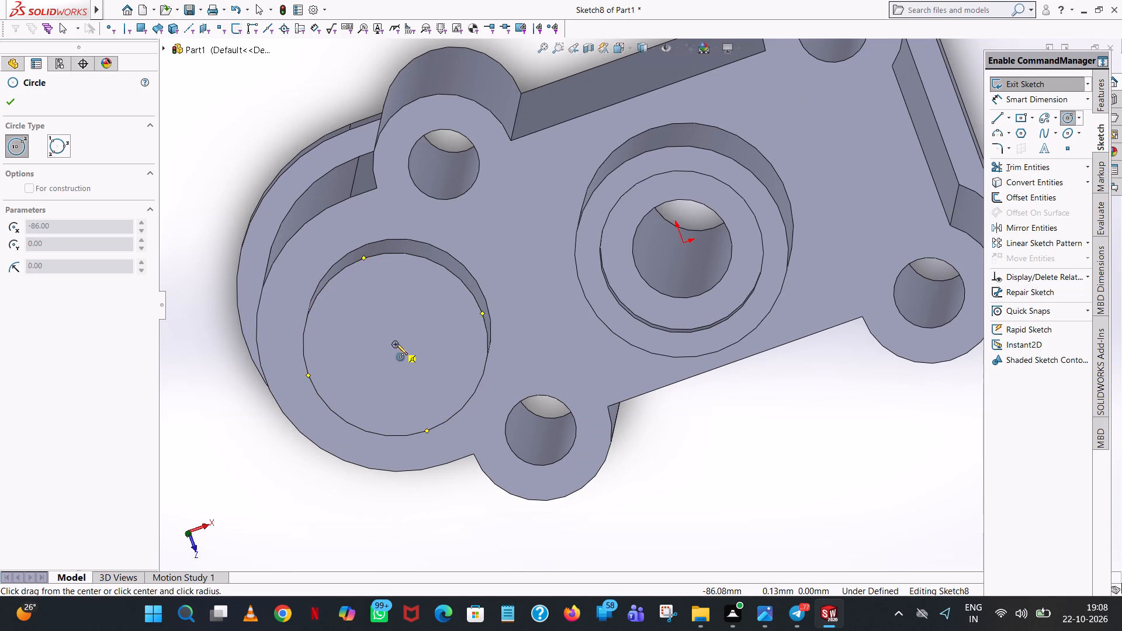
click(404, 272)
text(10)
key(Return)
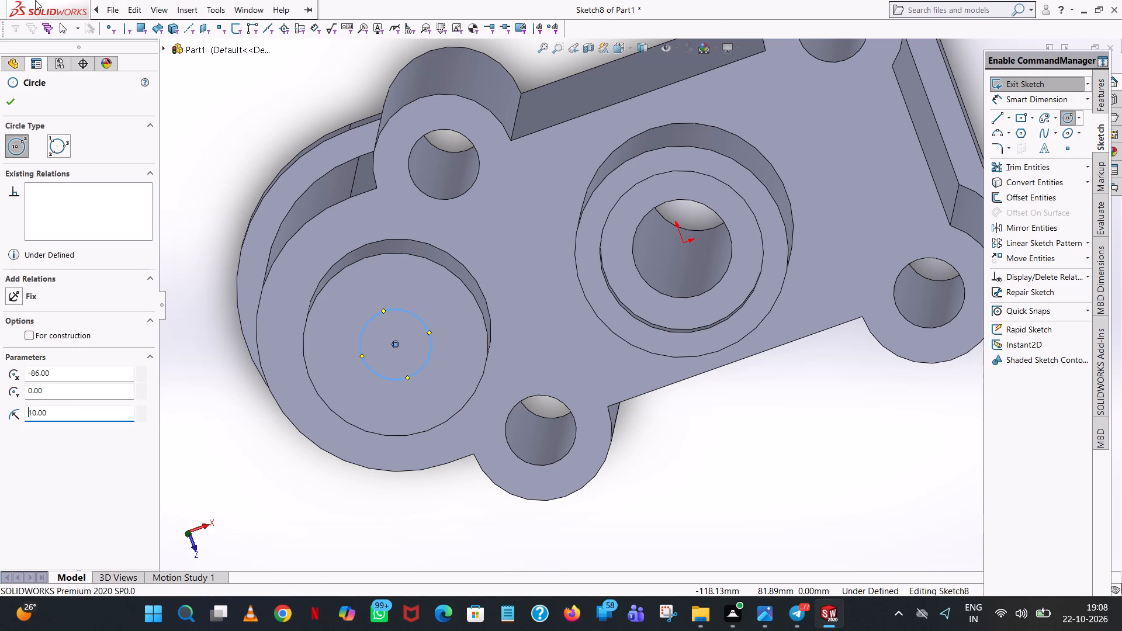
click(12, 99)
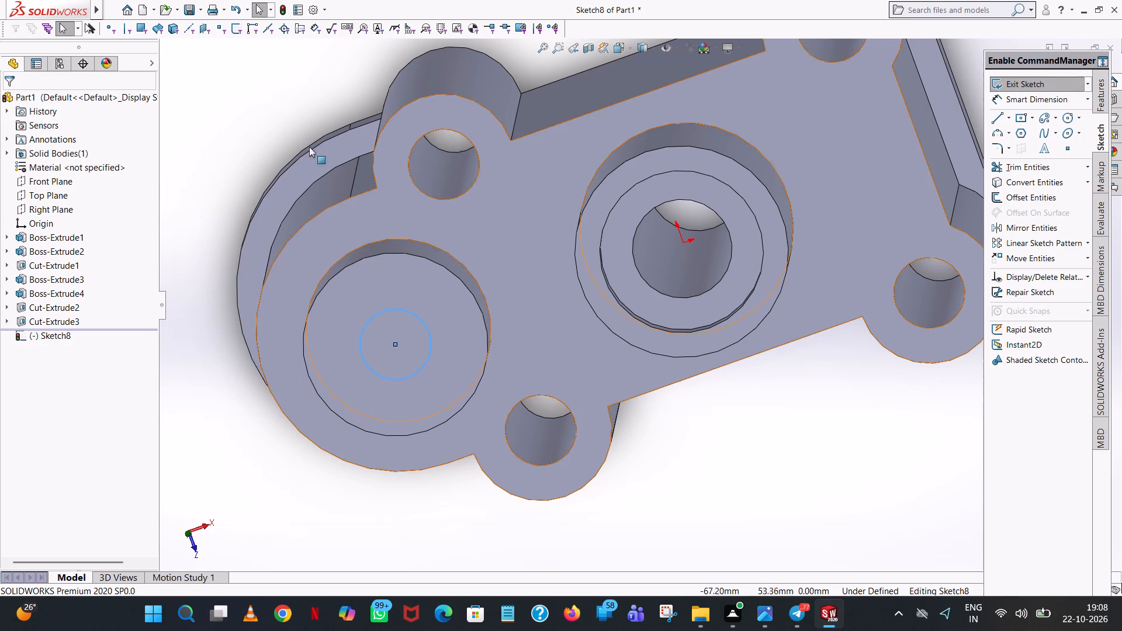
click(285, 147)
Dimension the new circle's diameter, placing the dimension well outside the housing beyond the rounded end.
click(1041, 100)
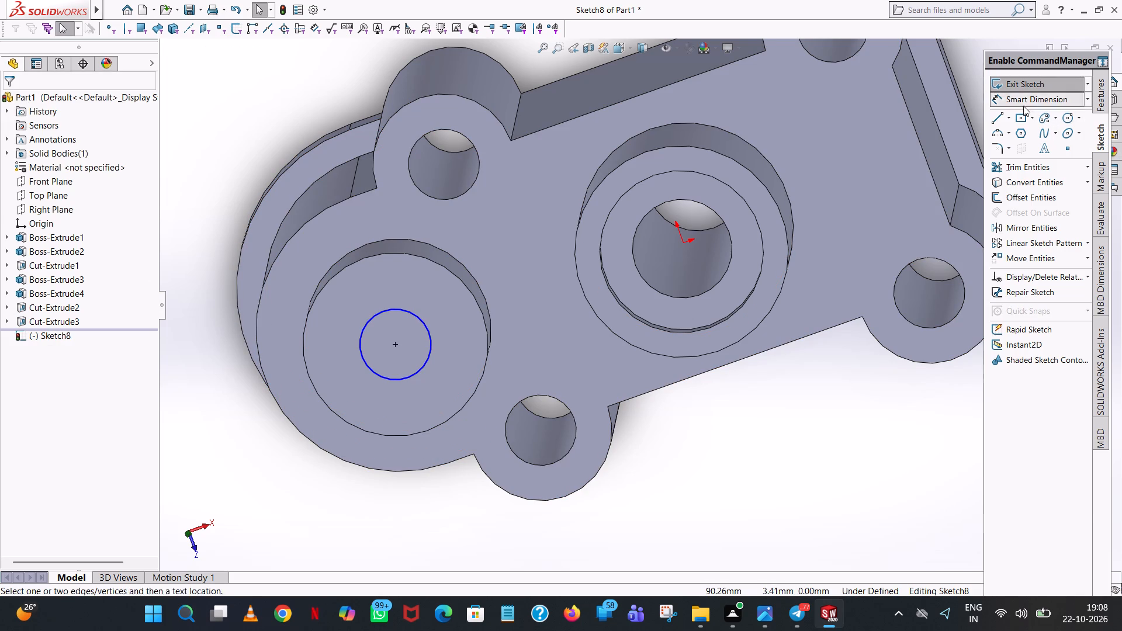
click(407, 311)
scroll(406, 313, up, 5)
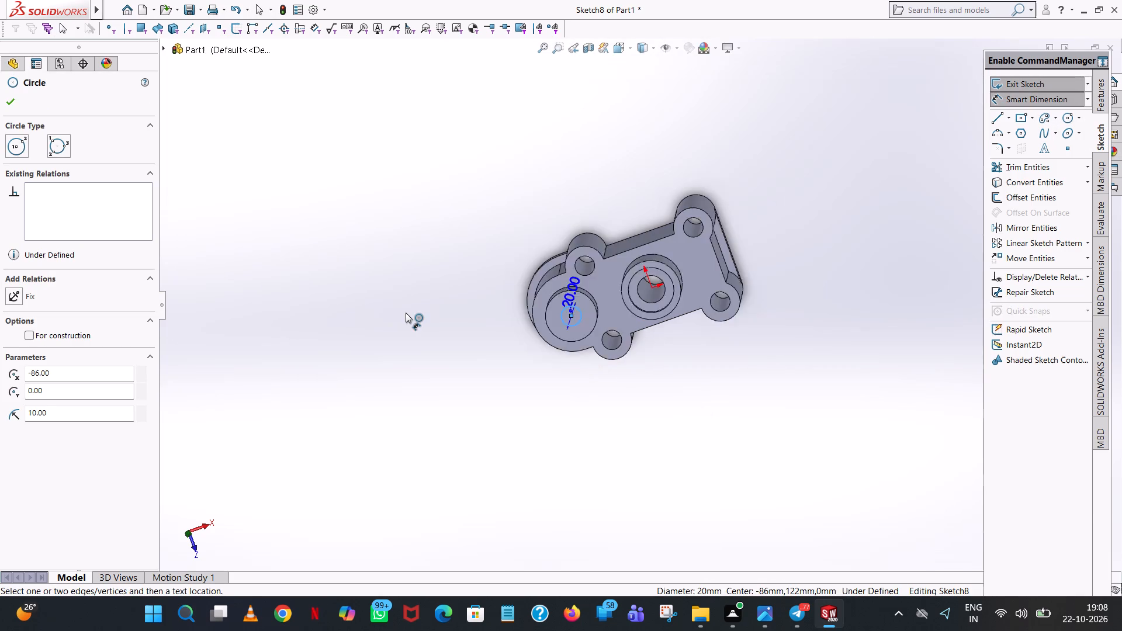
scroll(406, 313, up, 4)
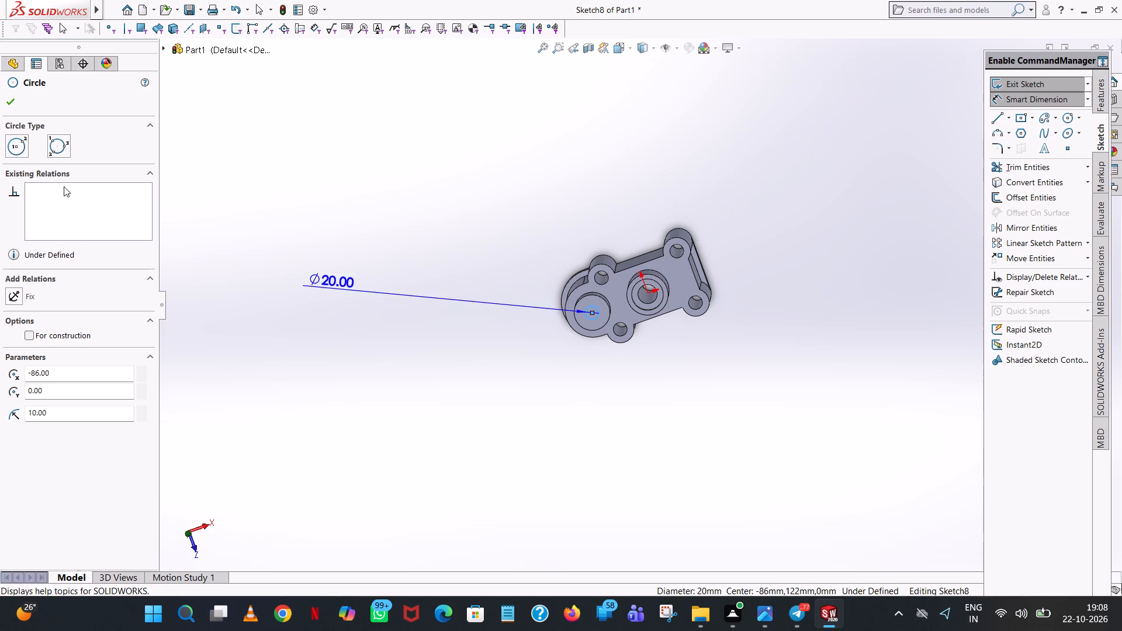
click(23, 277)
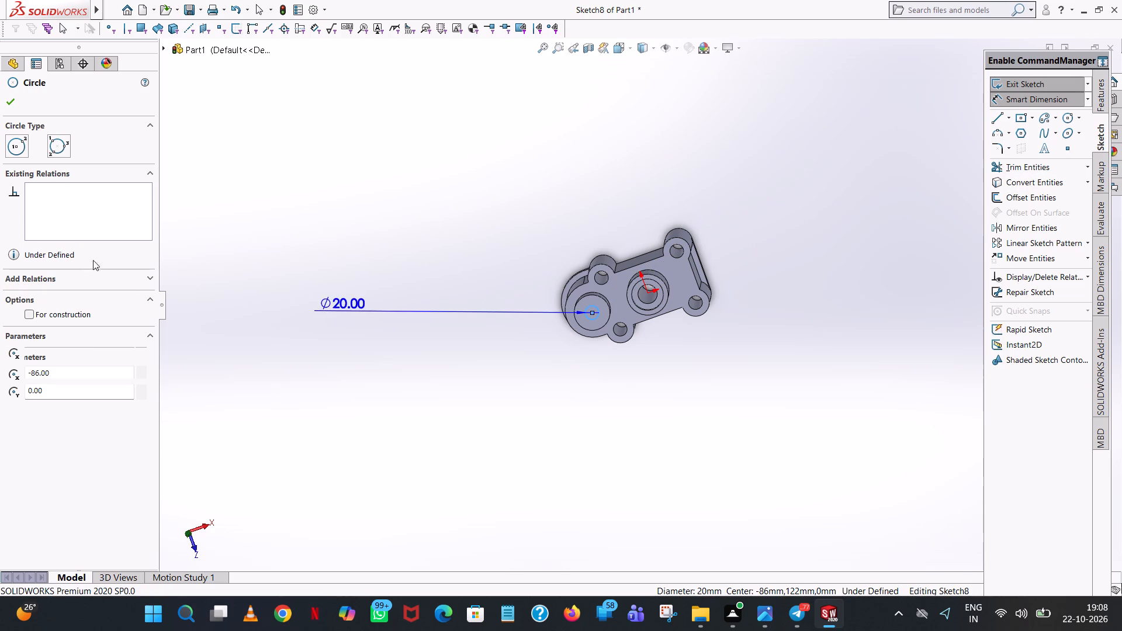
click(218, 83)
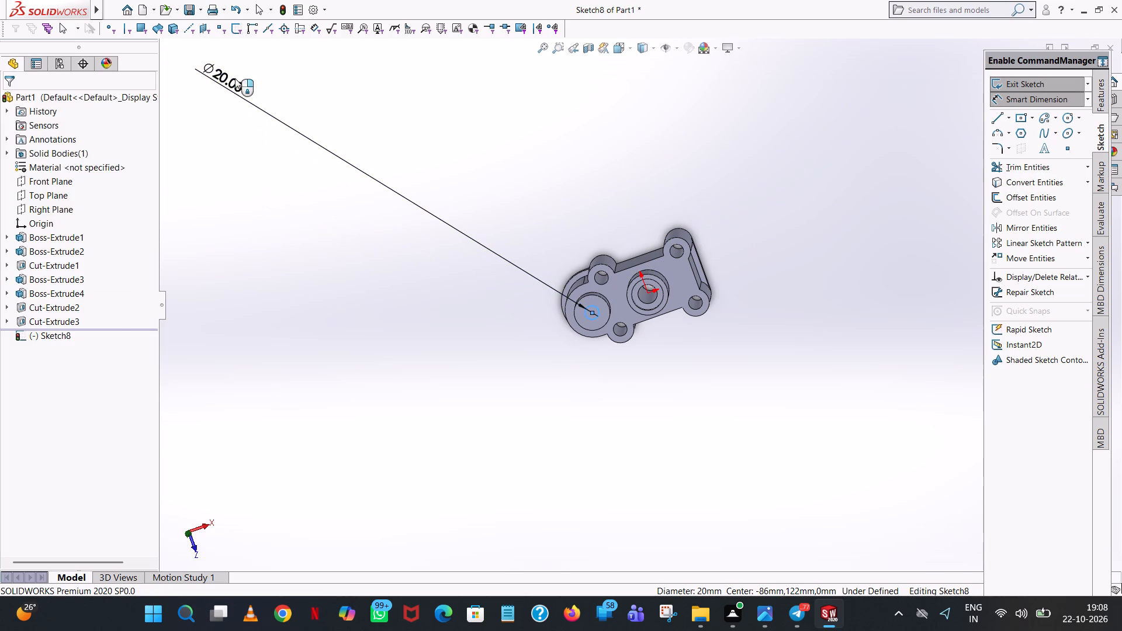
click(168, 63)
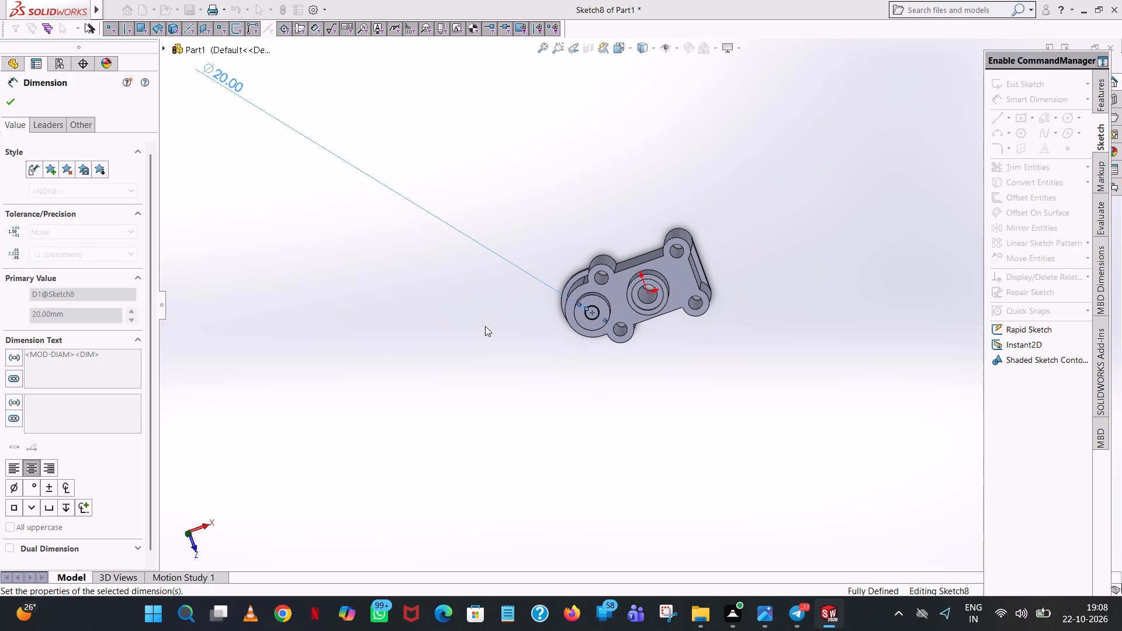
middle_drag(707, 394, 678, 129)
scroll(711, 341, up, 1)
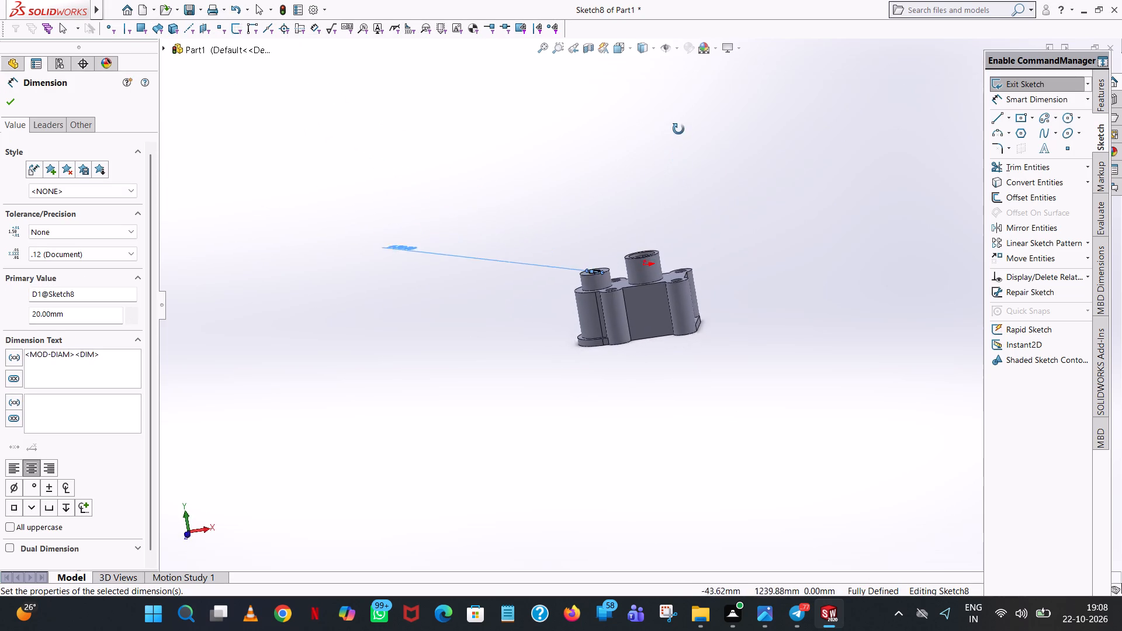
middle_drag(678, 129, 692, 199)
click(650, 134)
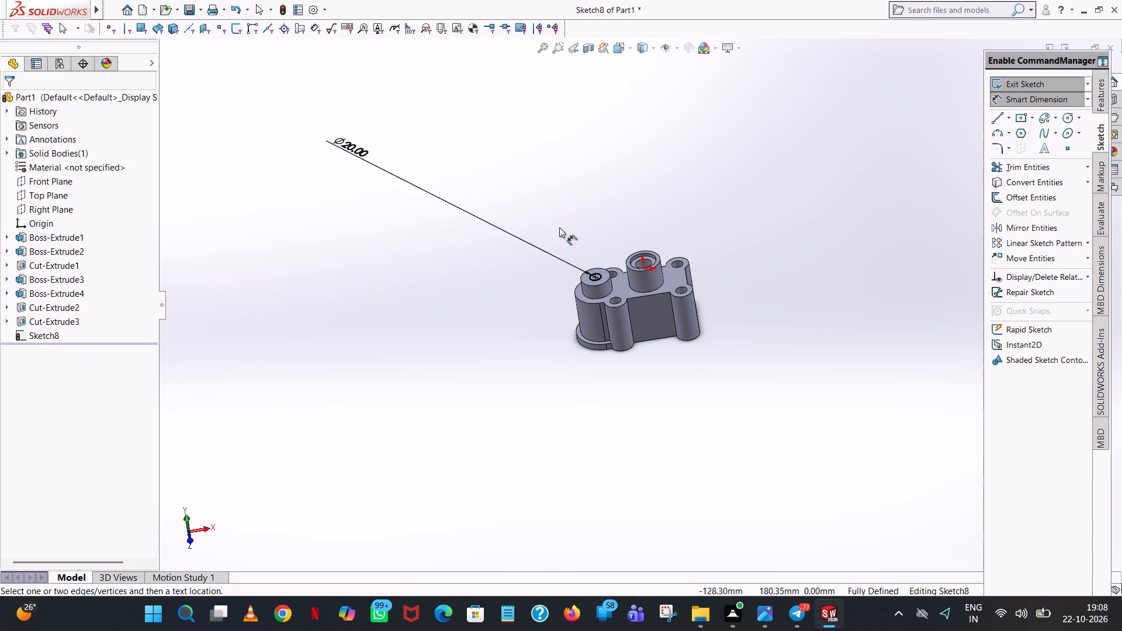
Cut the circle down through the 52 mm boss and the whole housing with a blind depth of 219 mm.
scroll(577, 313, down, 7)
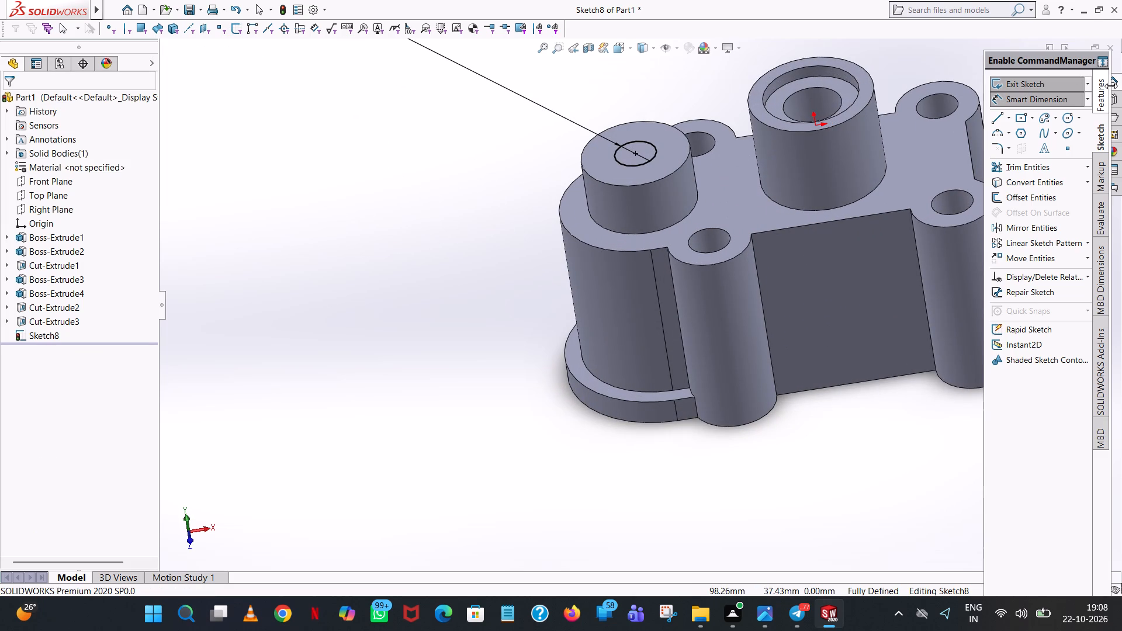
click(1103, 86)
click(991, 160)
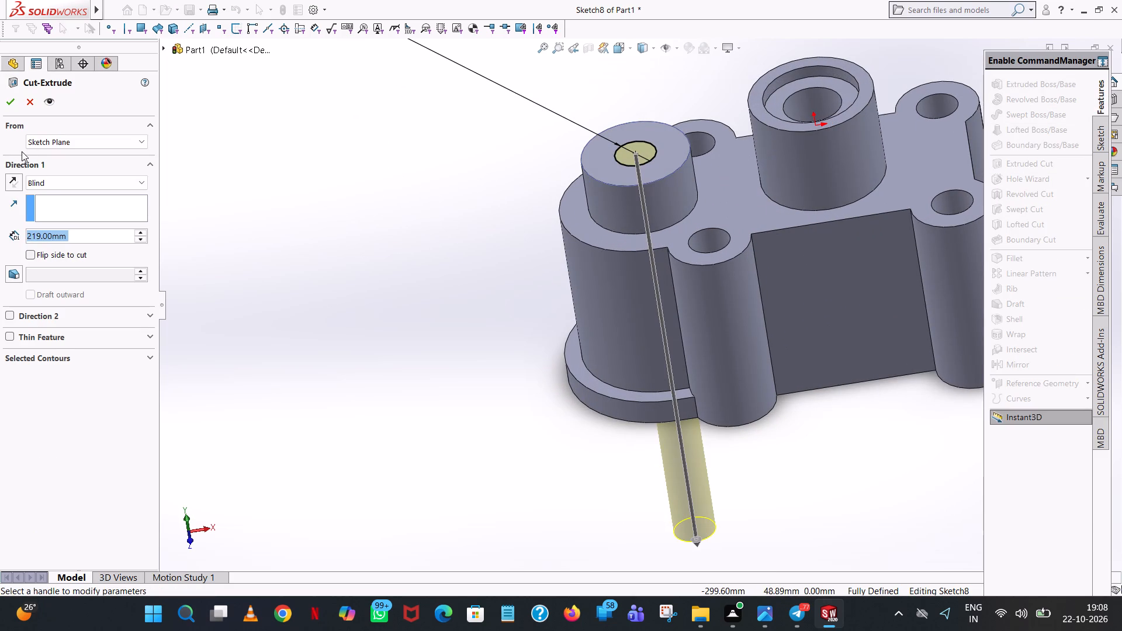
click(5, 95)
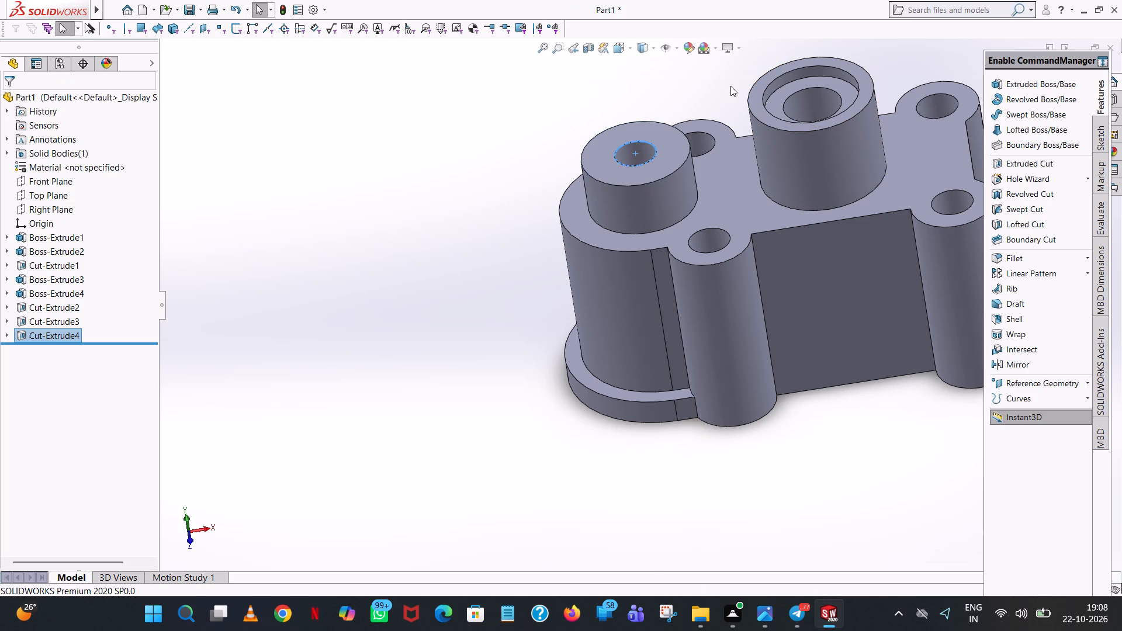
click(628, 81)
Examine the housing from above, the sides and underneath to check the bosses and where the bores and corner holes exit.
scroll(685, 116, up, 3)
scroll(730, 140, up, 1)
middle_drag(731, 144, 744, 269)
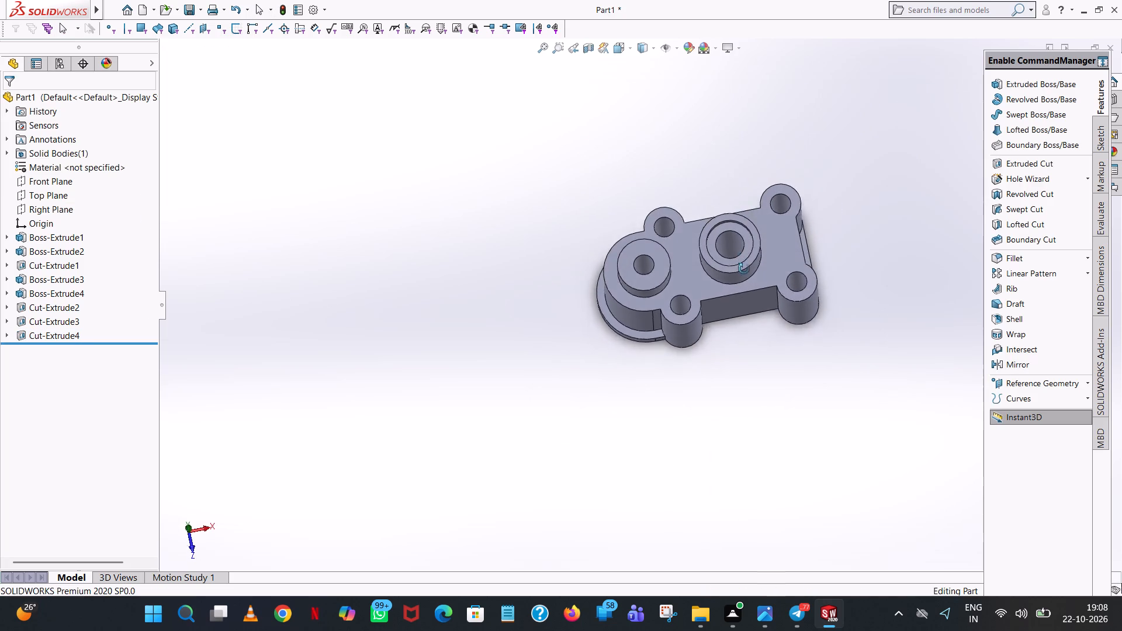
middle_drag(744, 269, 868, 322)
scroll(750, 234, up, 1)
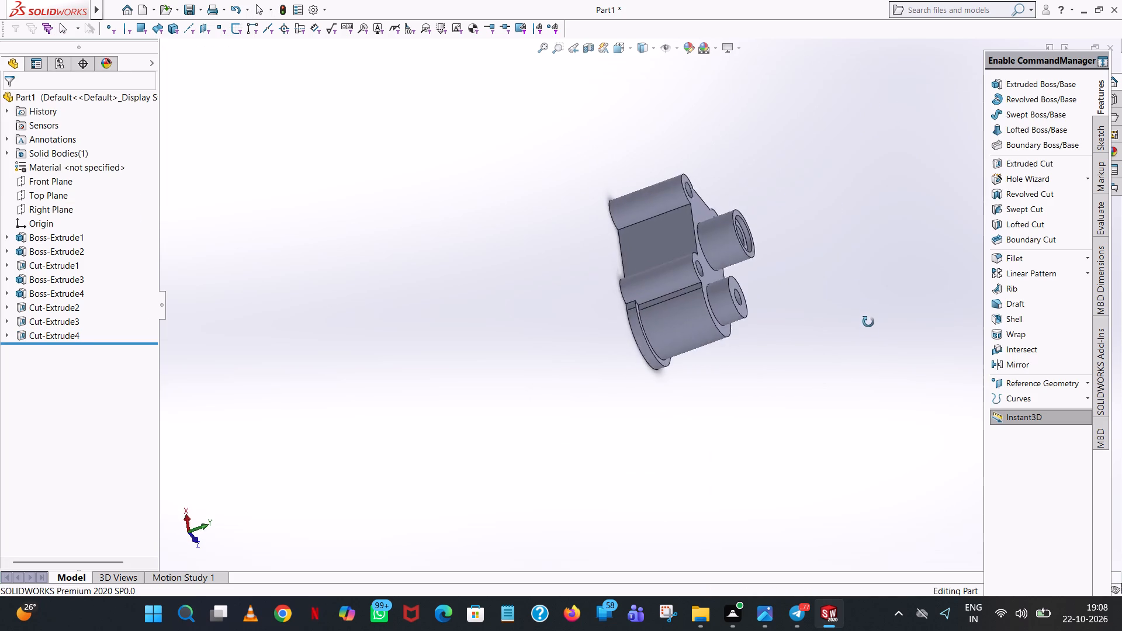
middle_drag(868, 322, 761, 308)
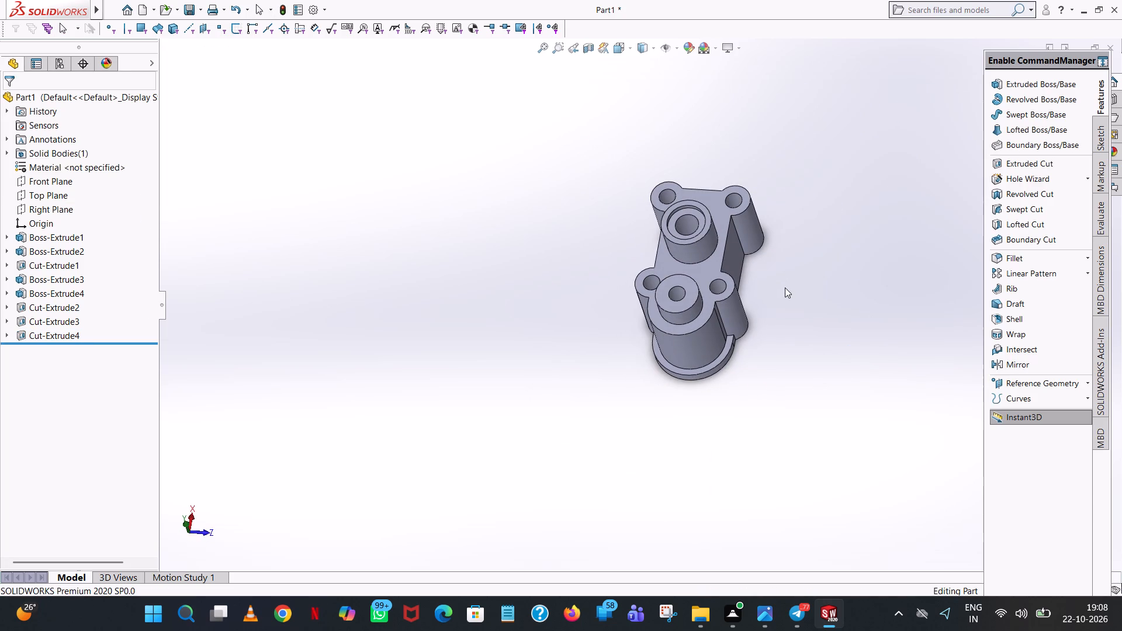
middle_drag(785, 287, 770, 241)
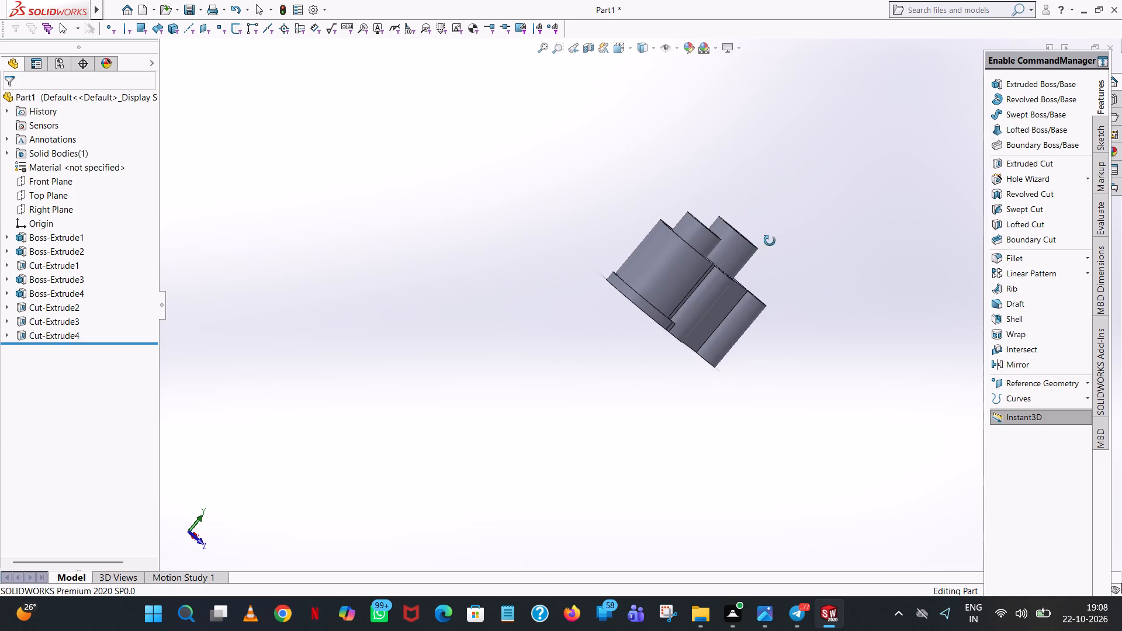
middle_drag(770, 241, 775, 223)
scroll(775, 223, up, 1)
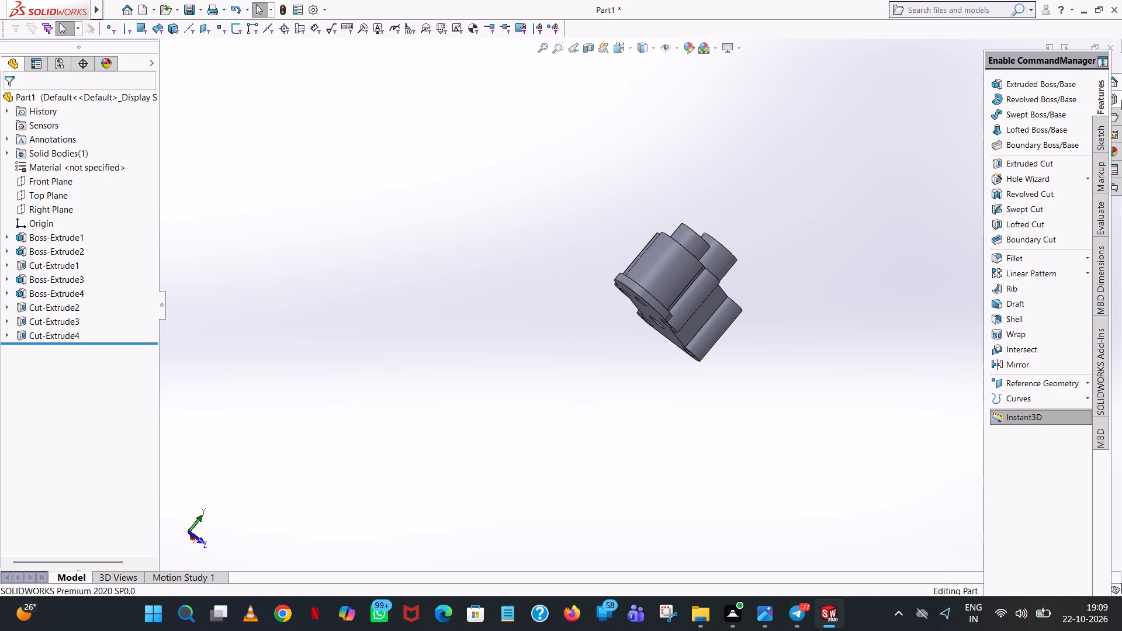
middle_drag(775, 157, 826, 167)
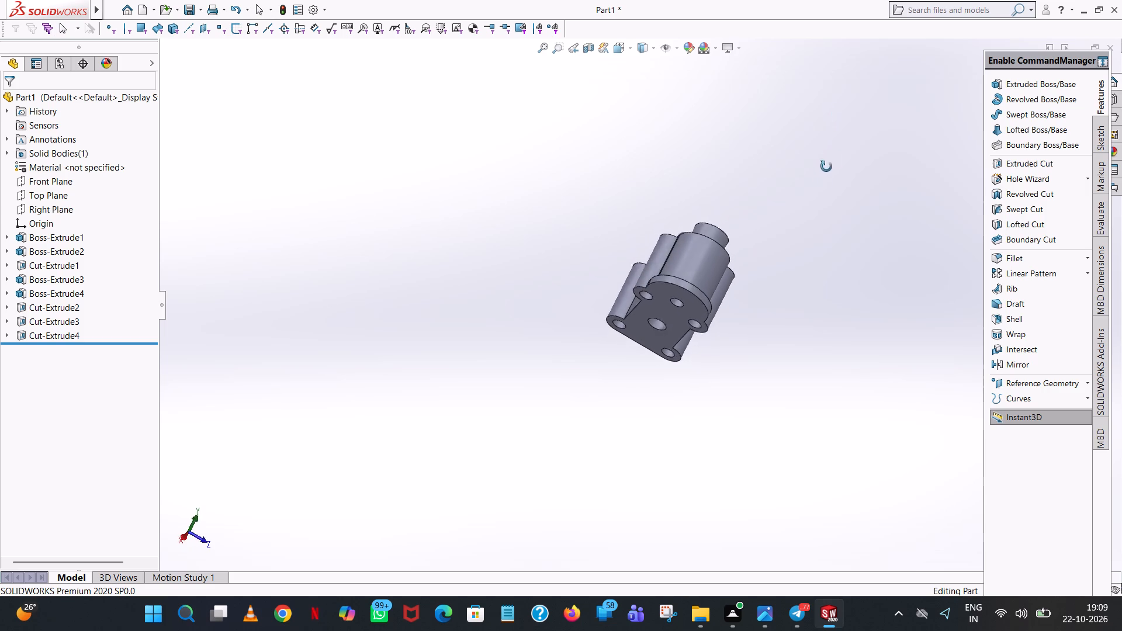
middle_drag(826, 167, 614, 164)
scroll(614, 164, up, 1)
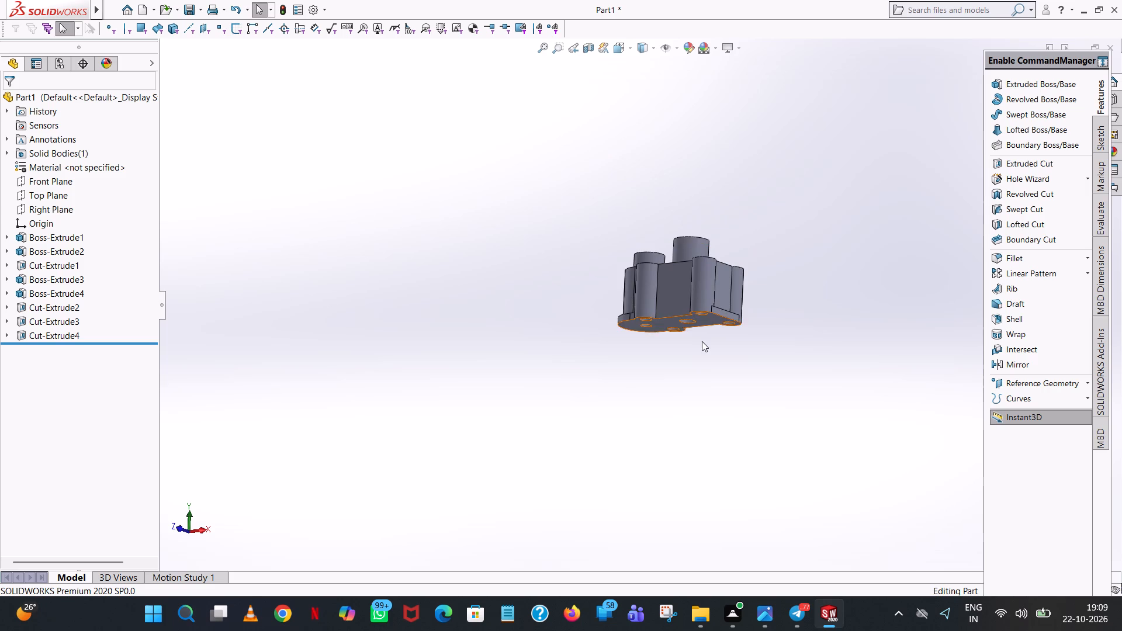
middle_drag(702, 341, 771, 411)
scroll(702, 341, up, 1)
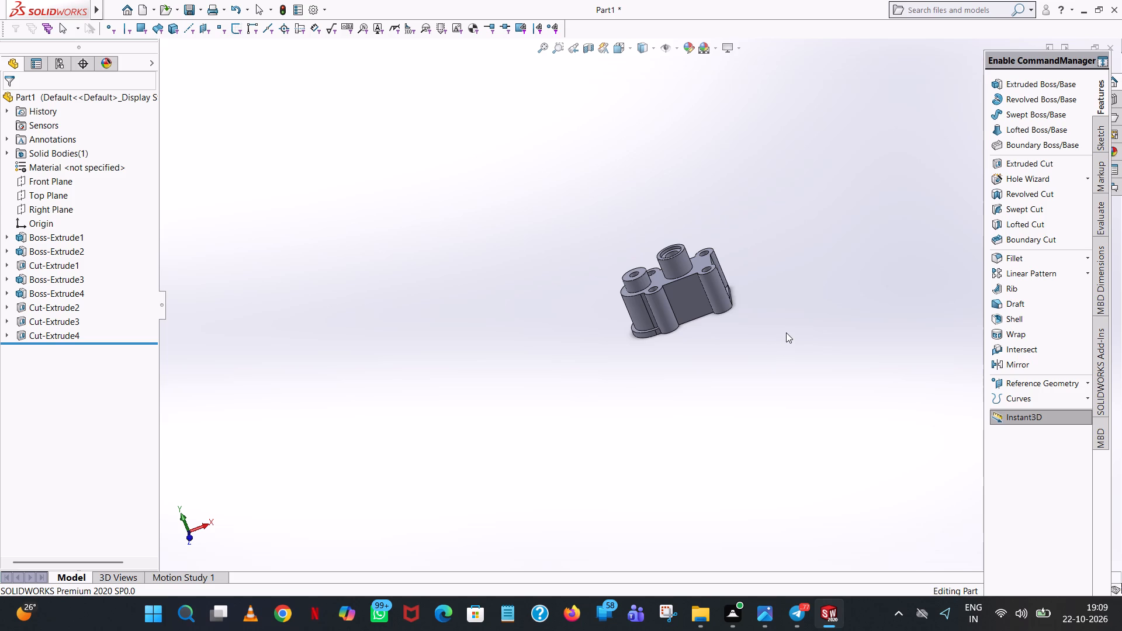
middle_drag(780, 321, 703, 95)
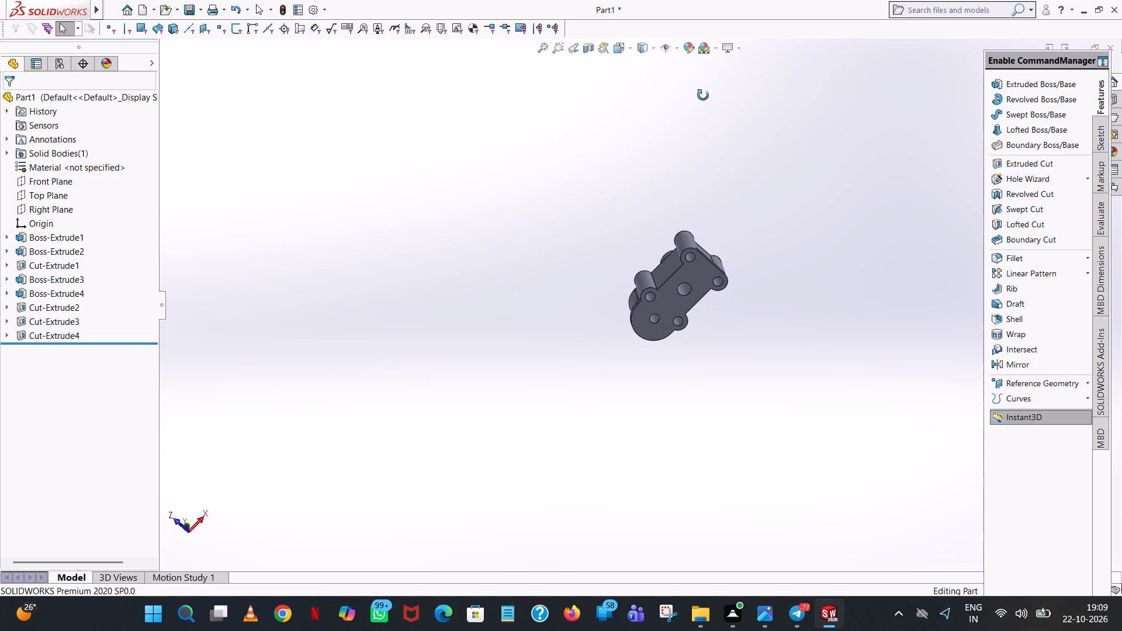
middle_drag(703, 95, 702, 93)
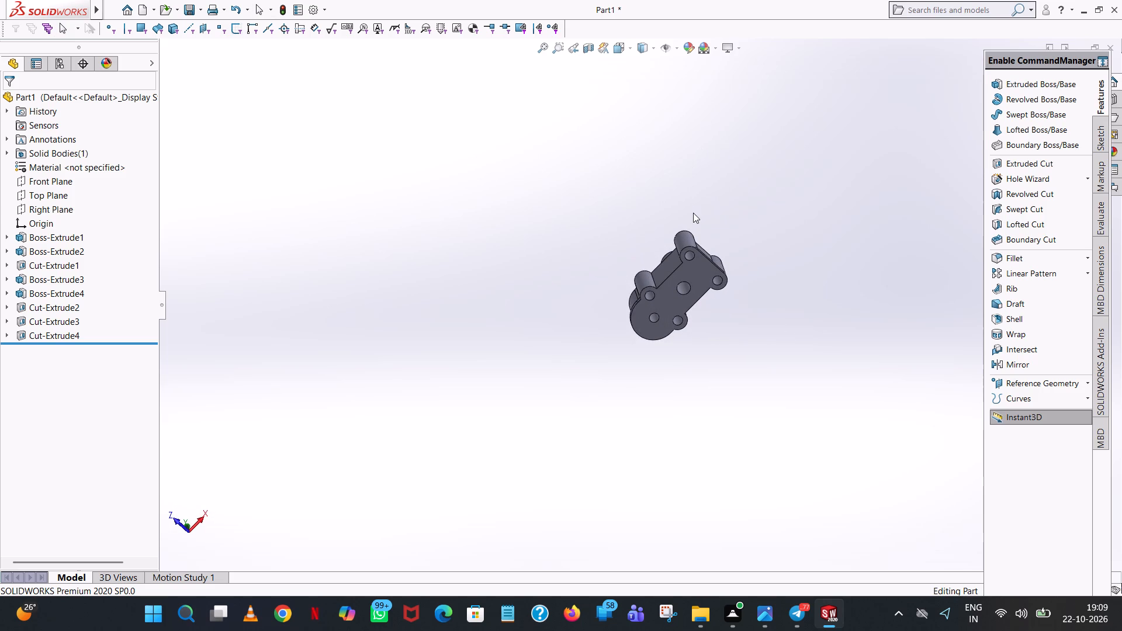
middle_drag(725, 326, 714, 237)
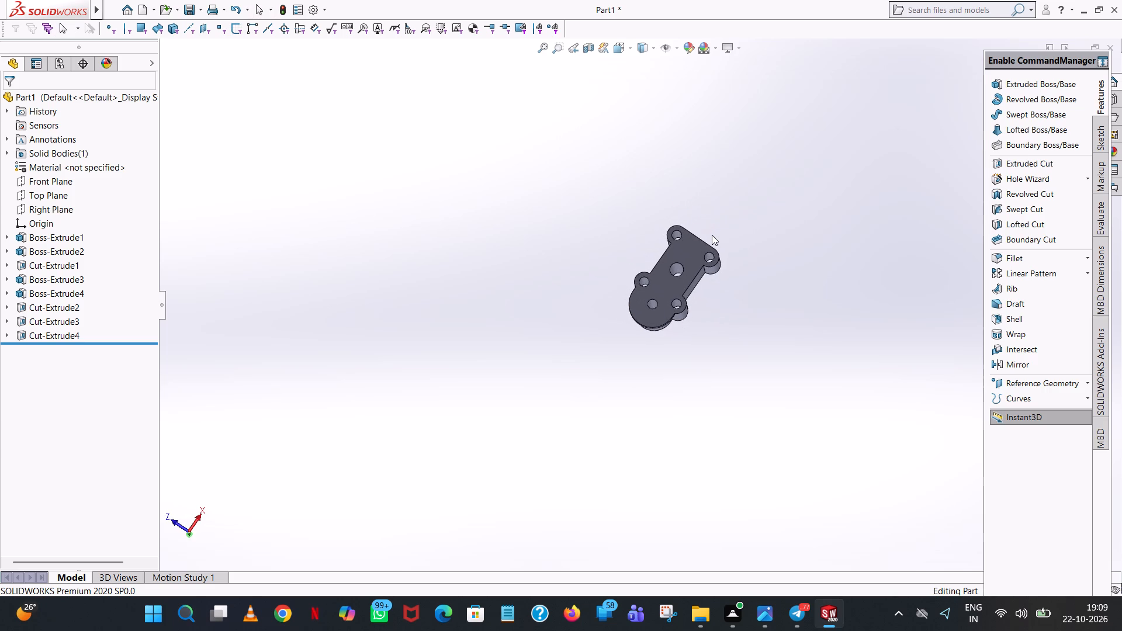
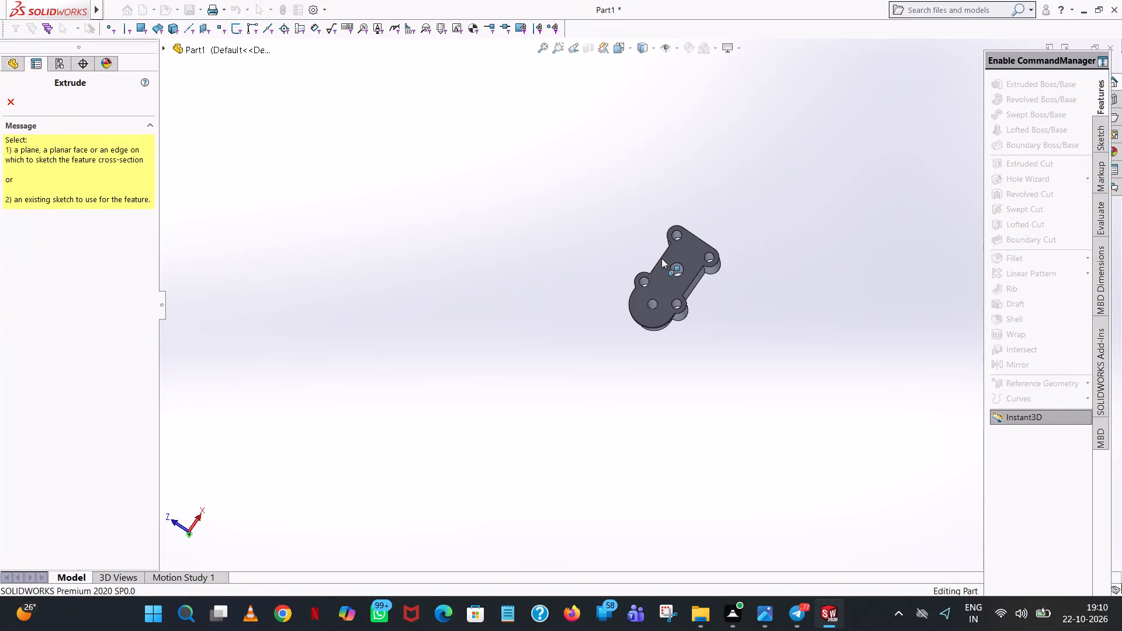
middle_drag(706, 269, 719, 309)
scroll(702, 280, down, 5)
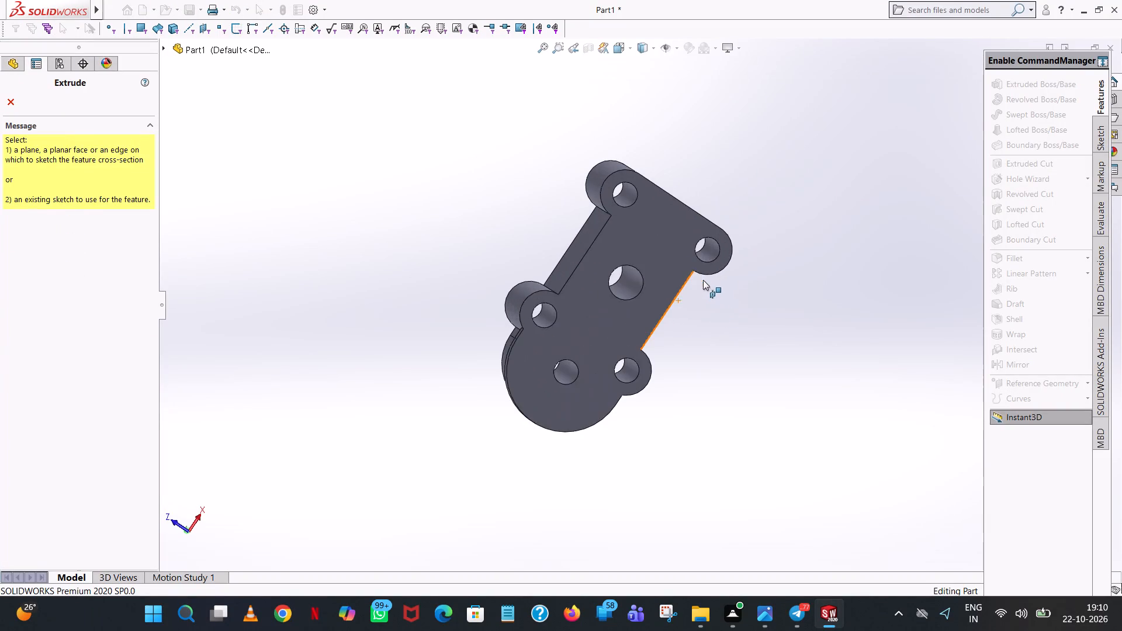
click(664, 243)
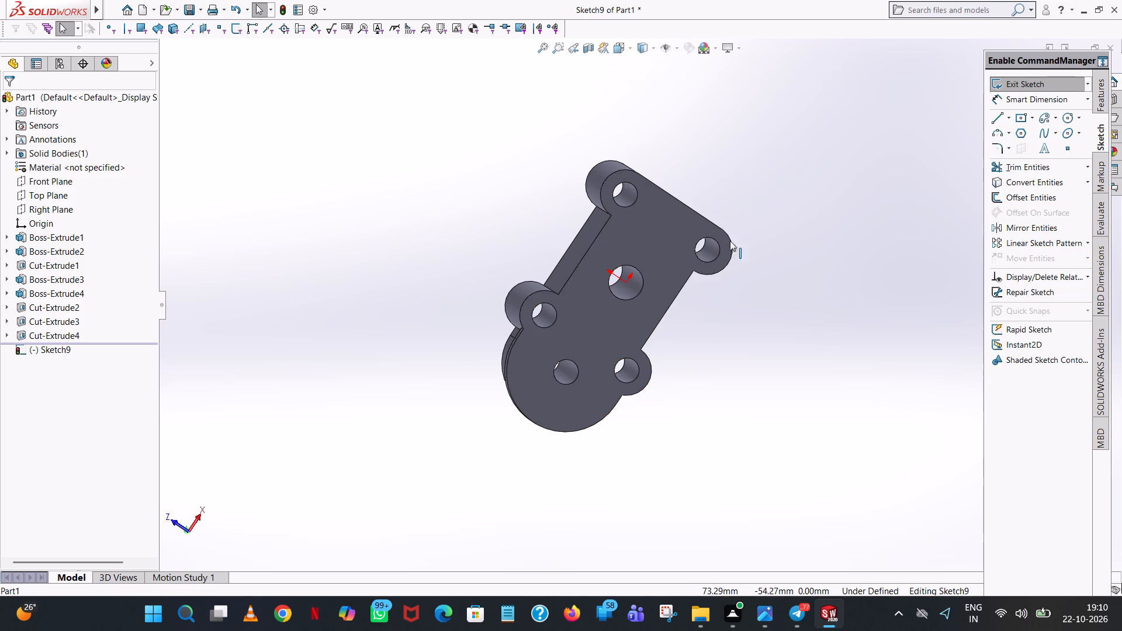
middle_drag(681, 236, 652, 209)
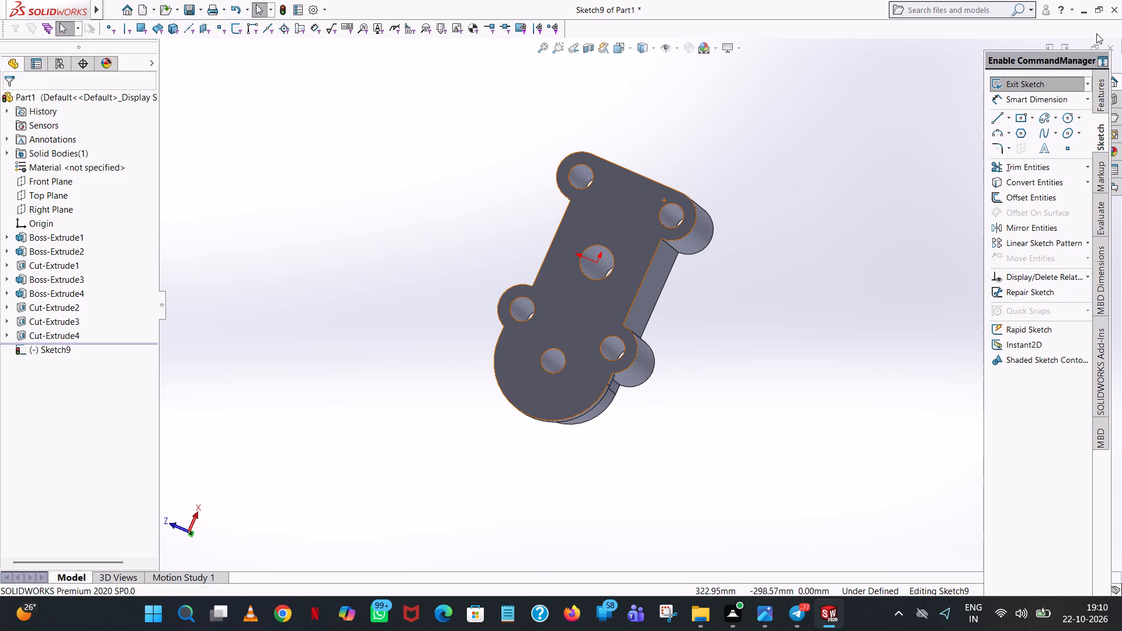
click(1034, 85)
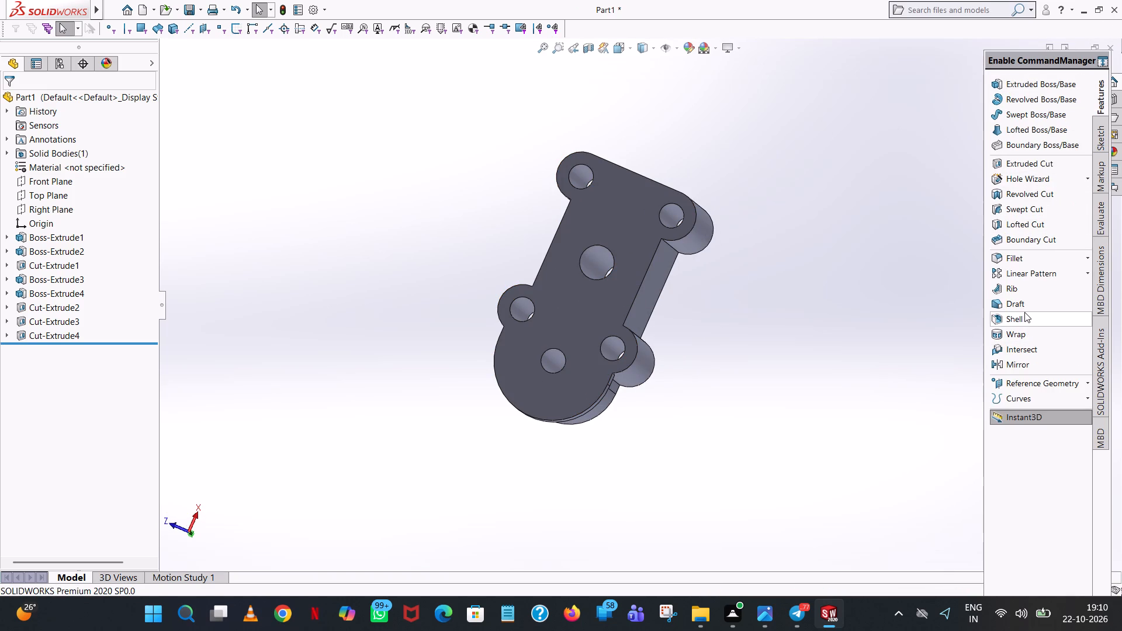
Shell the housing to a 10 mm wall thickness, removing its large flat underside face.
click(1029, 317)
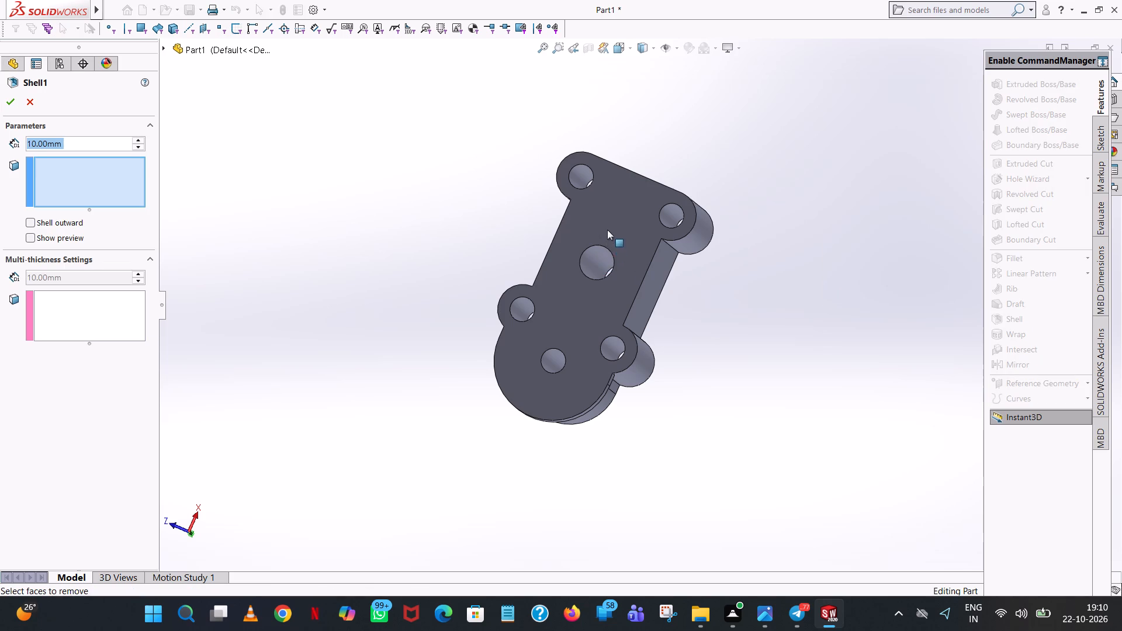
click(607, 224)
scroll(608, 223, down, 2)
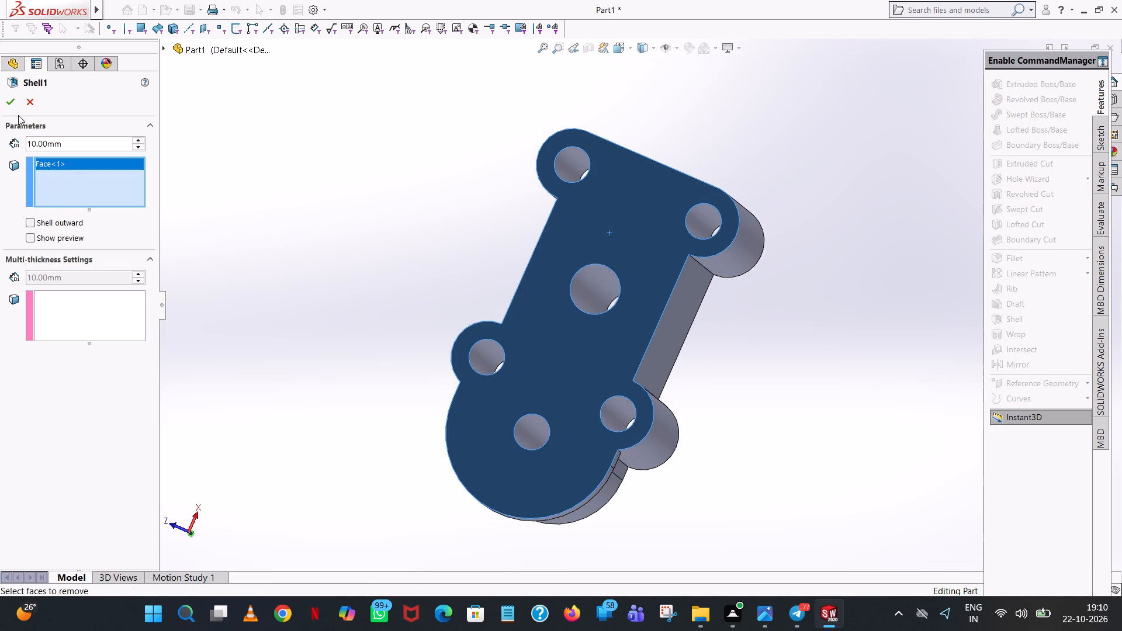
click(16, 106)
Examine the hollowed housing from underneath and the sides, checking the cavity walls and the tubes around the bores and corner holes.
middle_drag(424, 214, 444, 288)
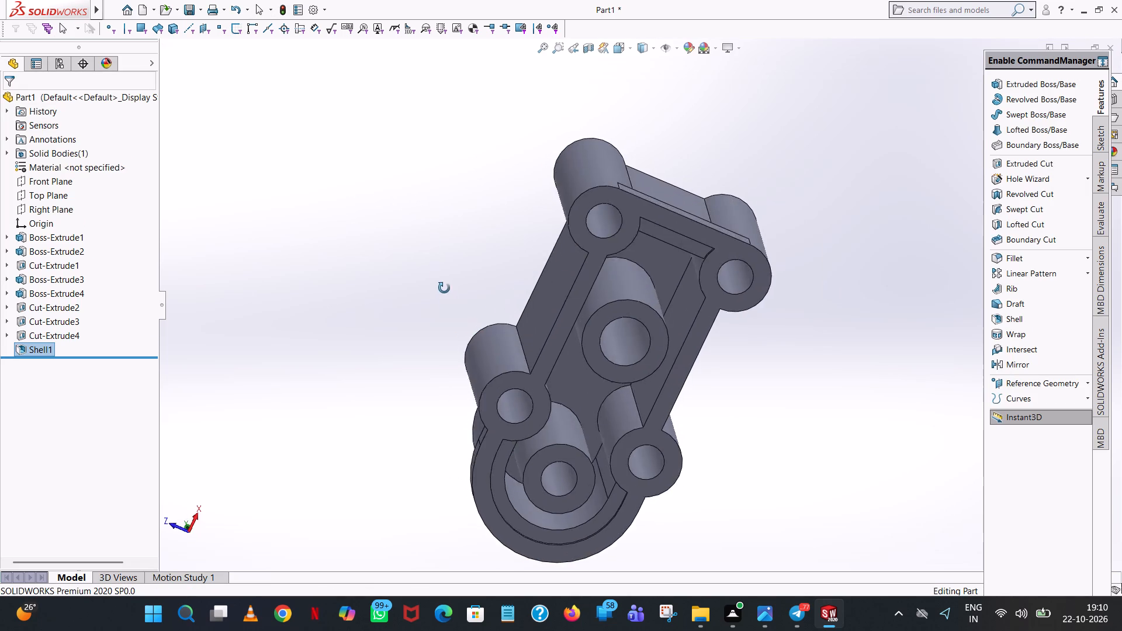
middle_drag(444, 288, 455, 278)
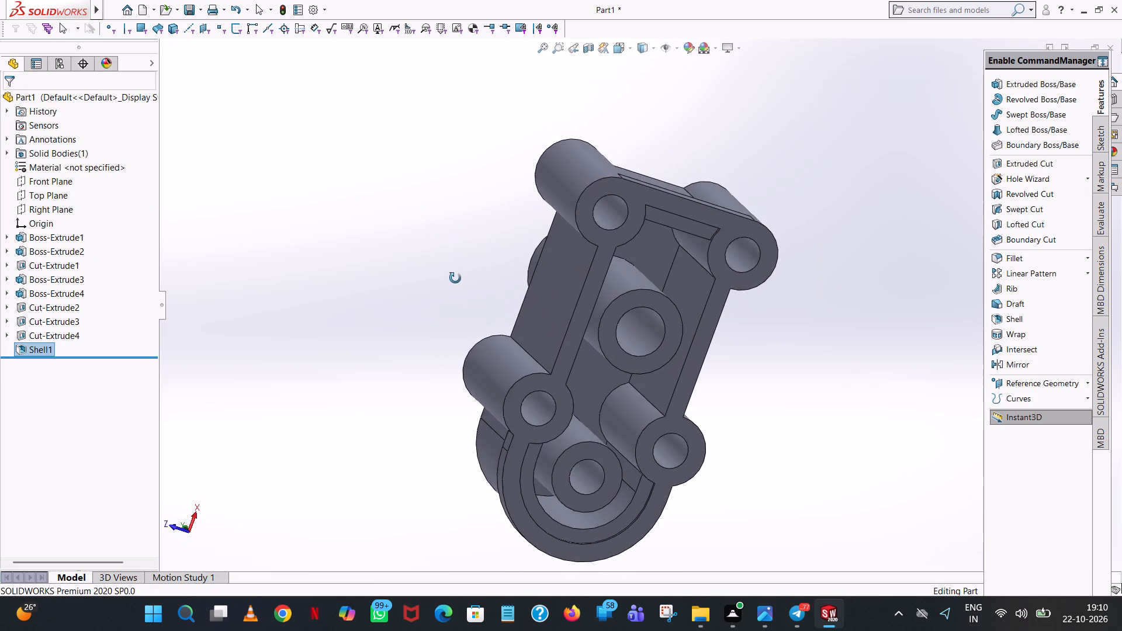
middle_drag(455, 278, 484, 297)
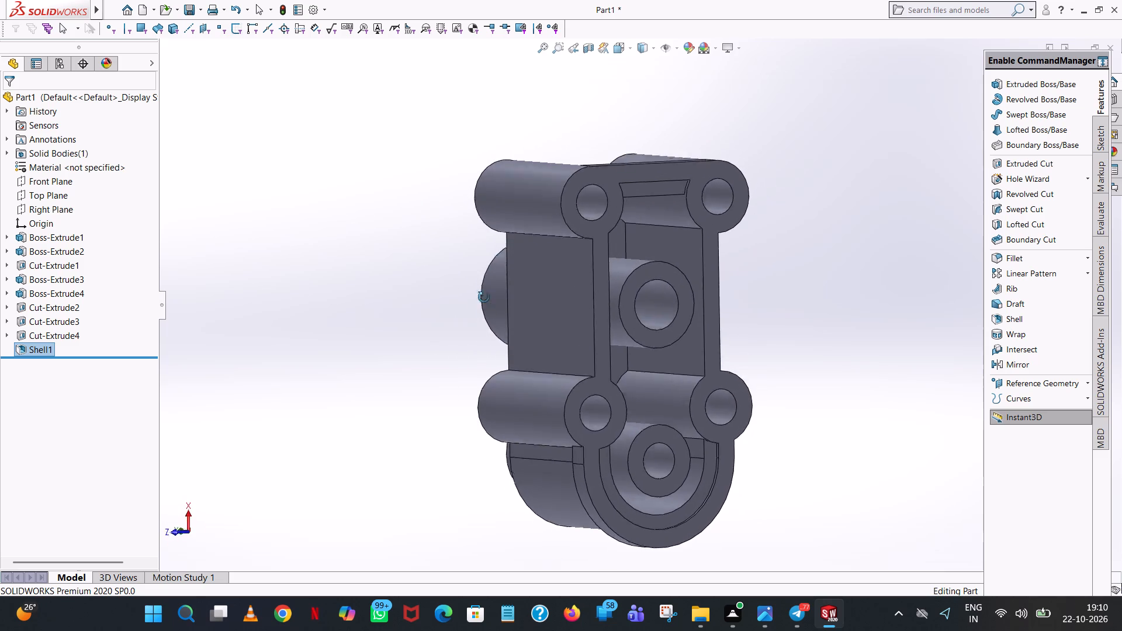
middle_drag(484, 297, 455, 384)
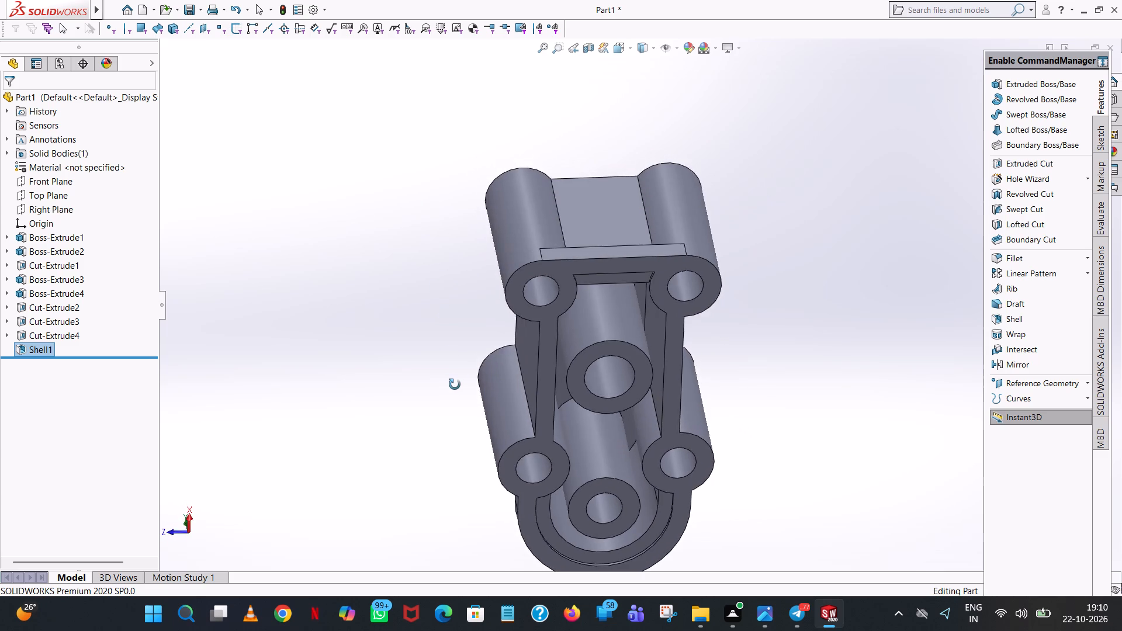
middle_drag(455, 384, 452, 285)
scroll(442, 259, down, 1)
middle_drag(434, 250, 448, 258)
scroll(473, 276, up, 1)
middle_drag(709, 358, 687, 384)
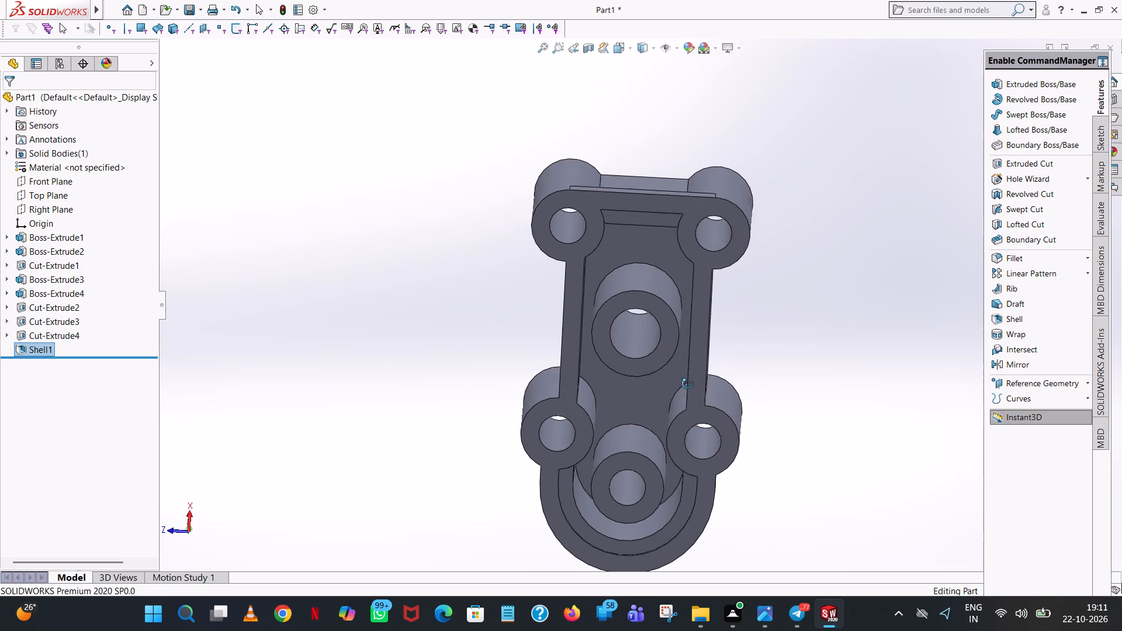
middle_drag(687, 384, 688, 384)
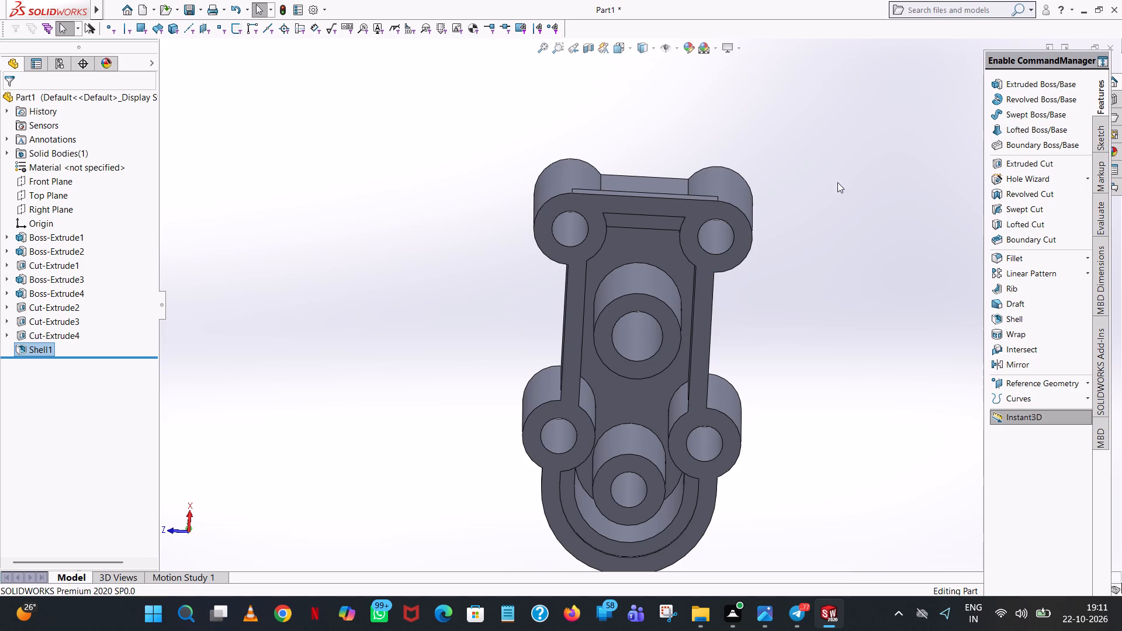
Start an Extruded Cut on the end face of the larger bore's inner tube and sketch a 24 mm radius circle centred on the origin.
click(1043, 163)
click(643, 297)
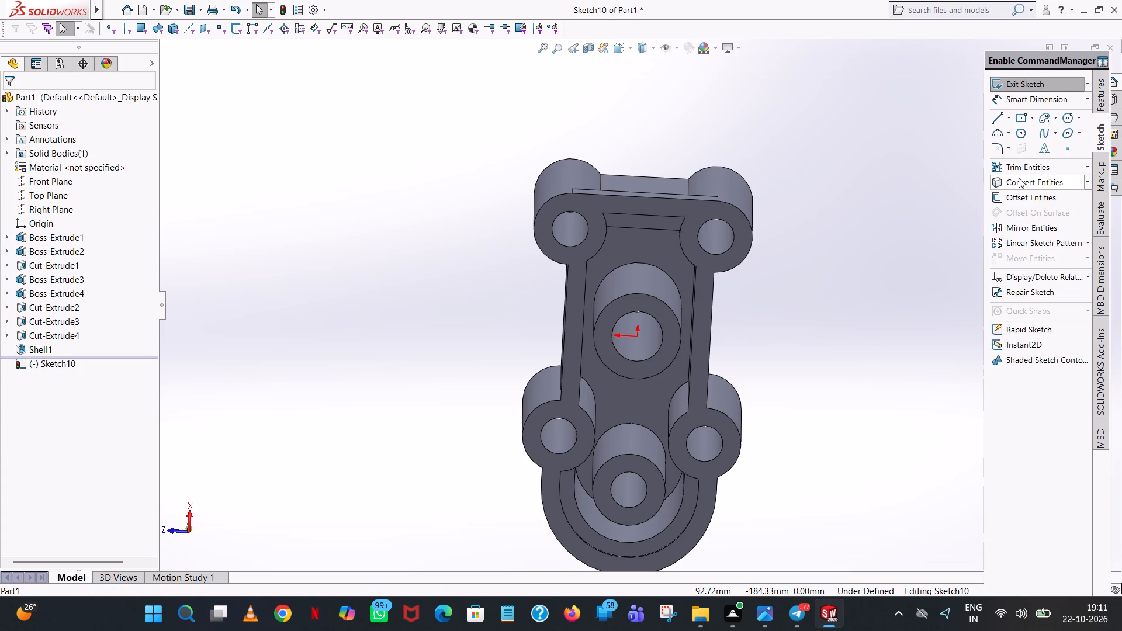
click(1070, 113)
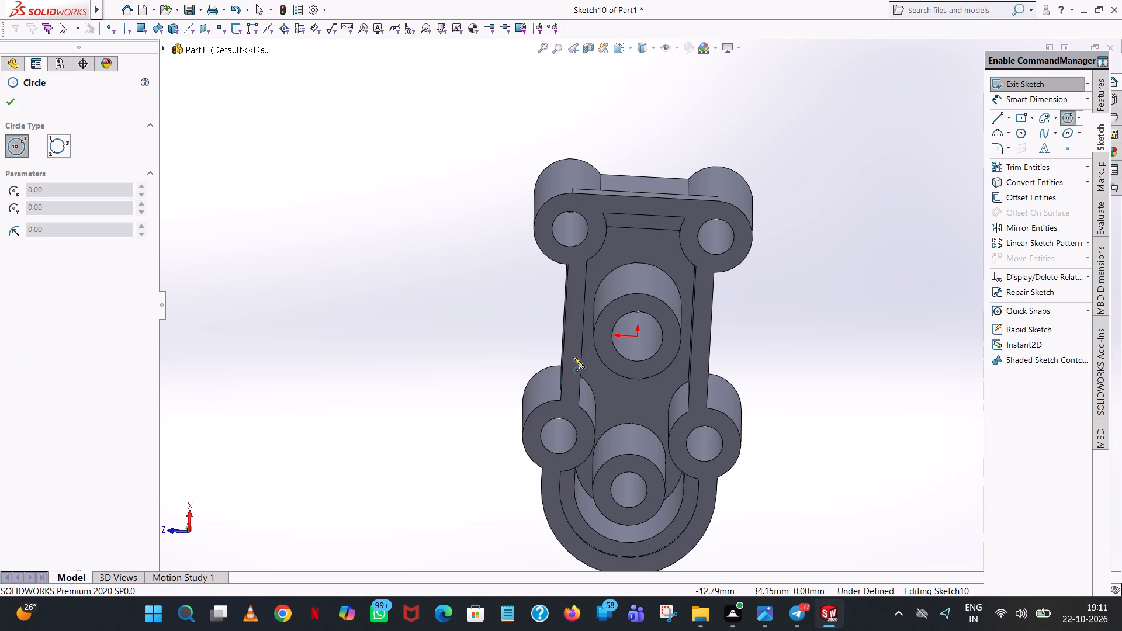
scroll(624, 331, down, 5)
click(663, 335)
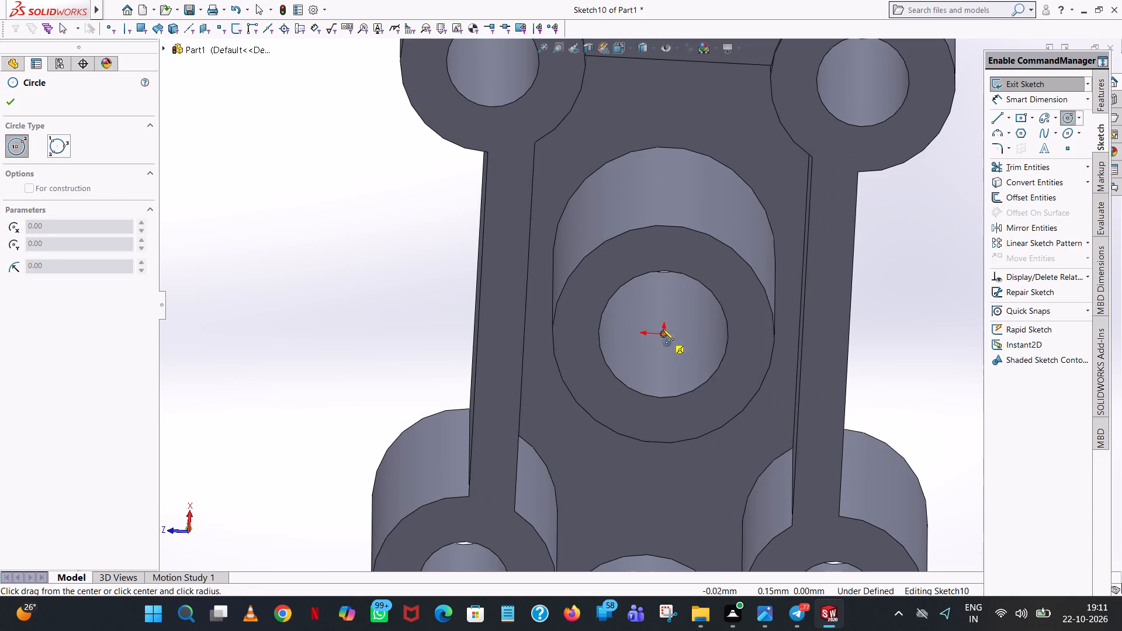
click(666, 227)
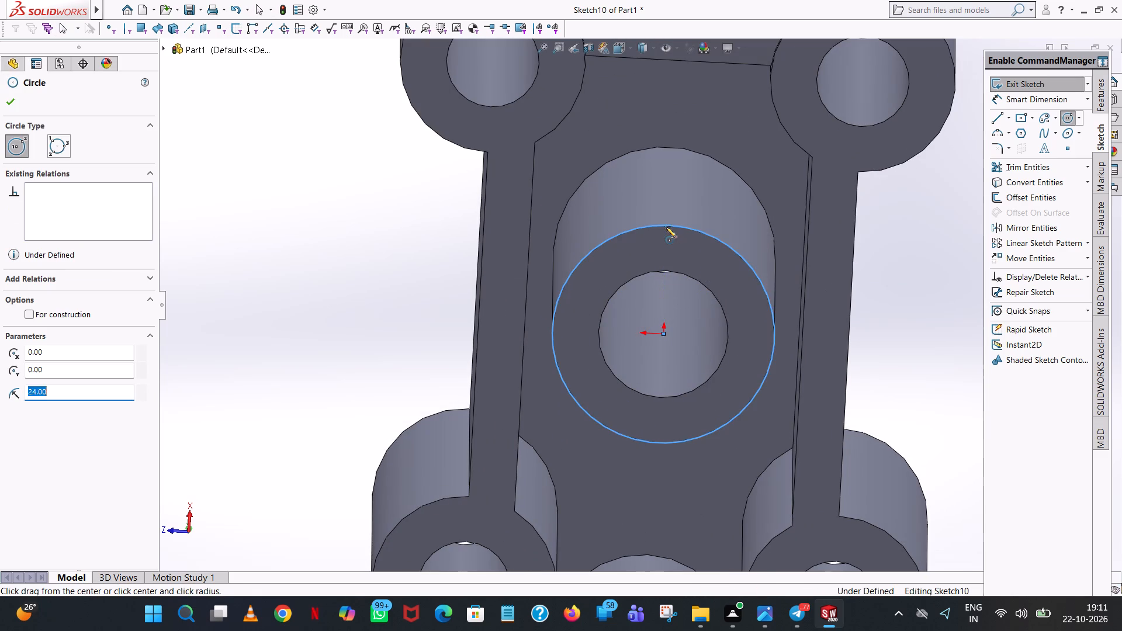
right_click(666, 227)
click(684, 244)
click(692, 231)
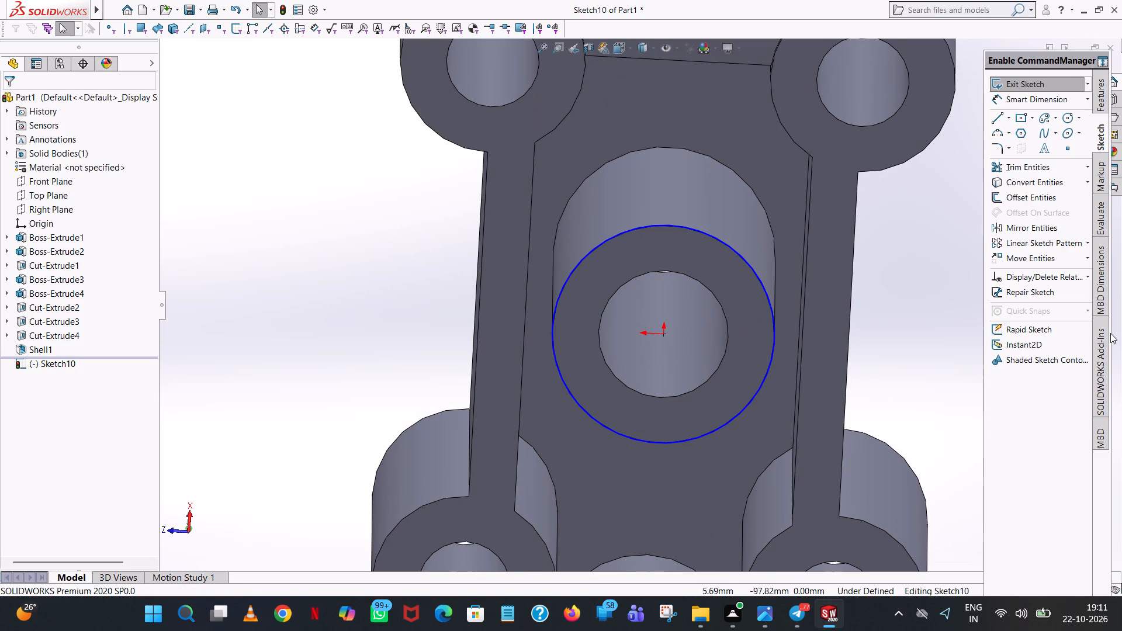
click(958, 264)
Dimension the diameter of the circle around the larger bore, placing the dimension outside the housing.
click(1041, 96)
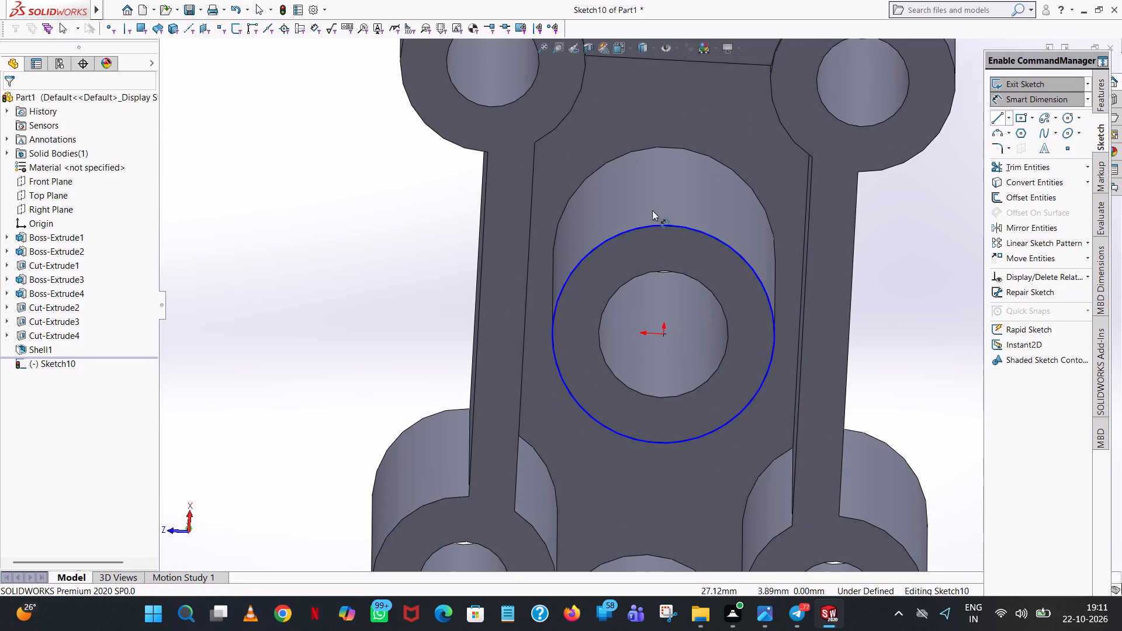
click(649, 228)
click(360, 254)
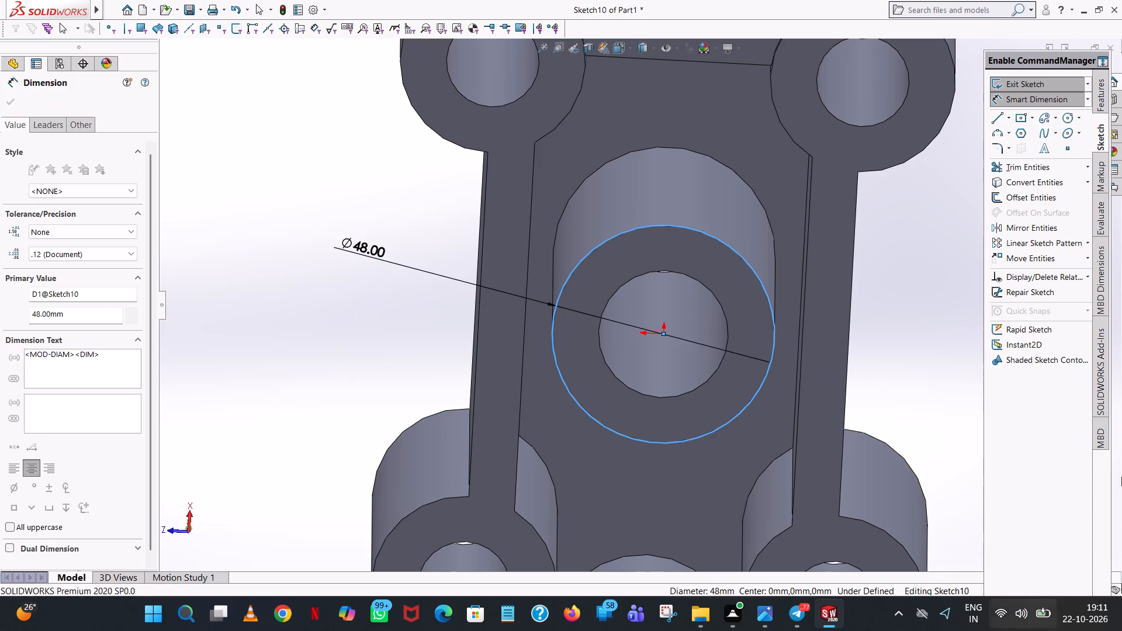
click(313, 238)
click(334, 152)
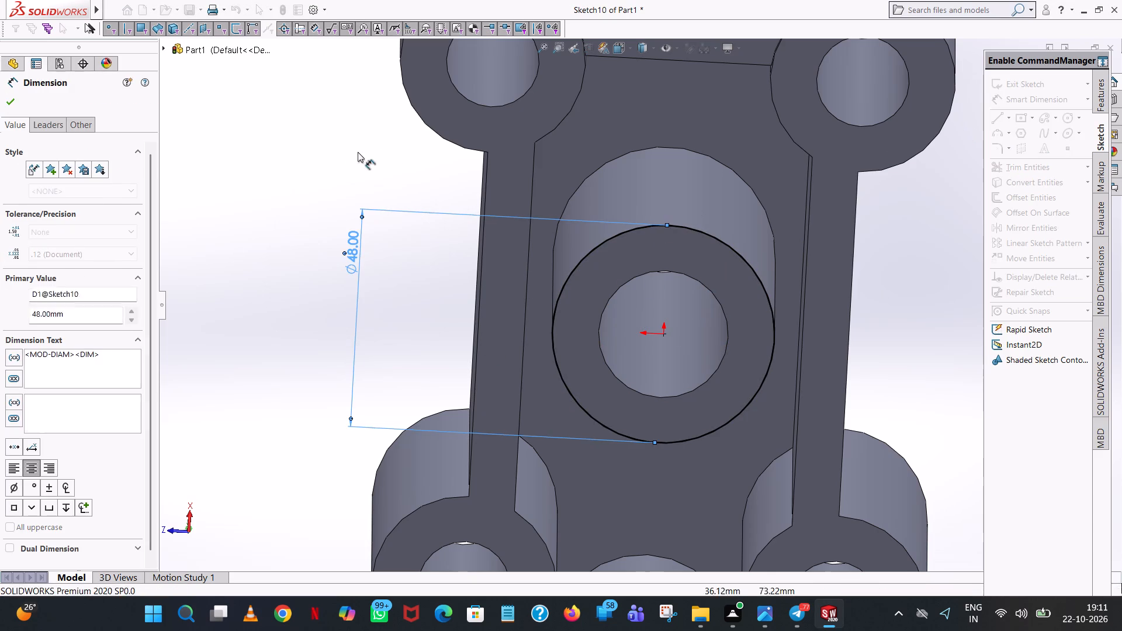
Cut the circle into the housing with a blind depth of 72 mm to shorten the larger bore's inner tube.
click(1104, 82)
click(1029, 160)
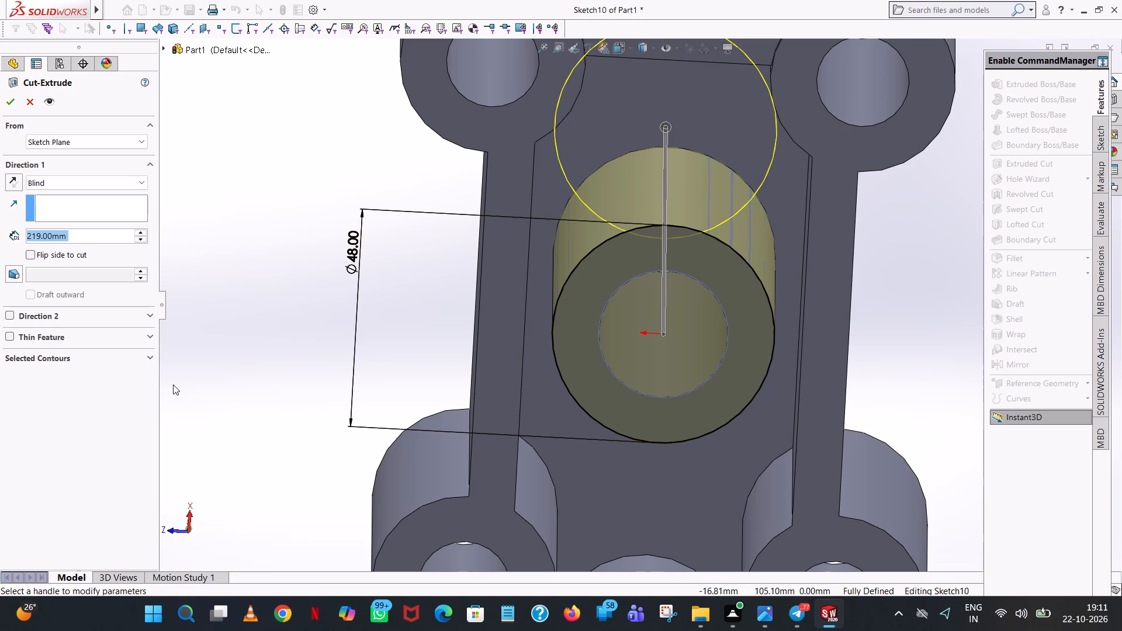
text(94)
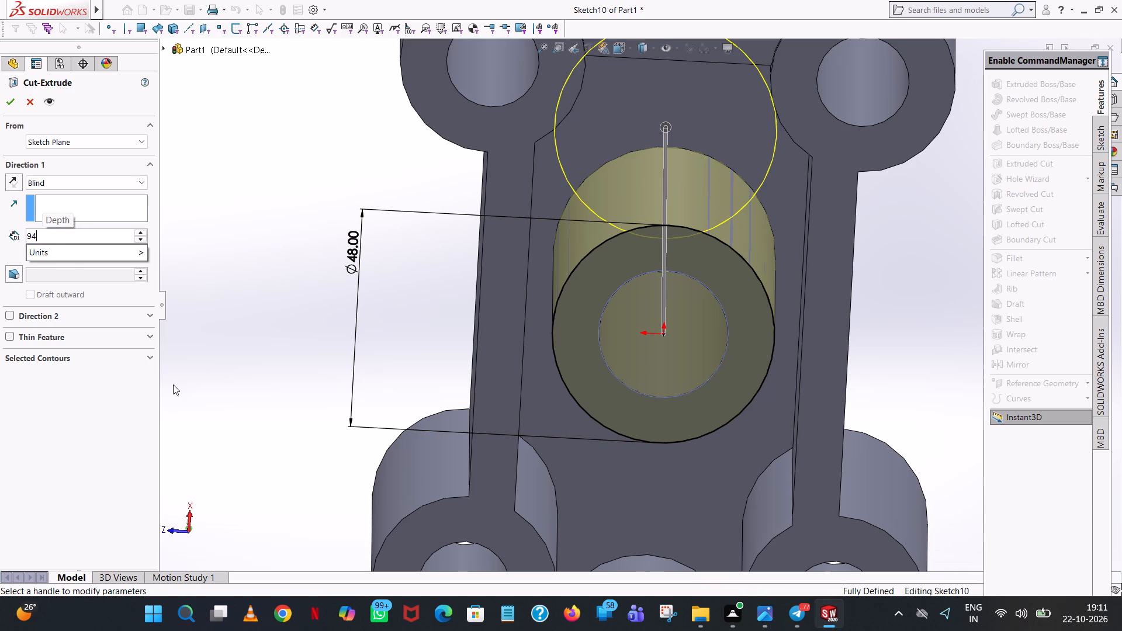
key(minus)
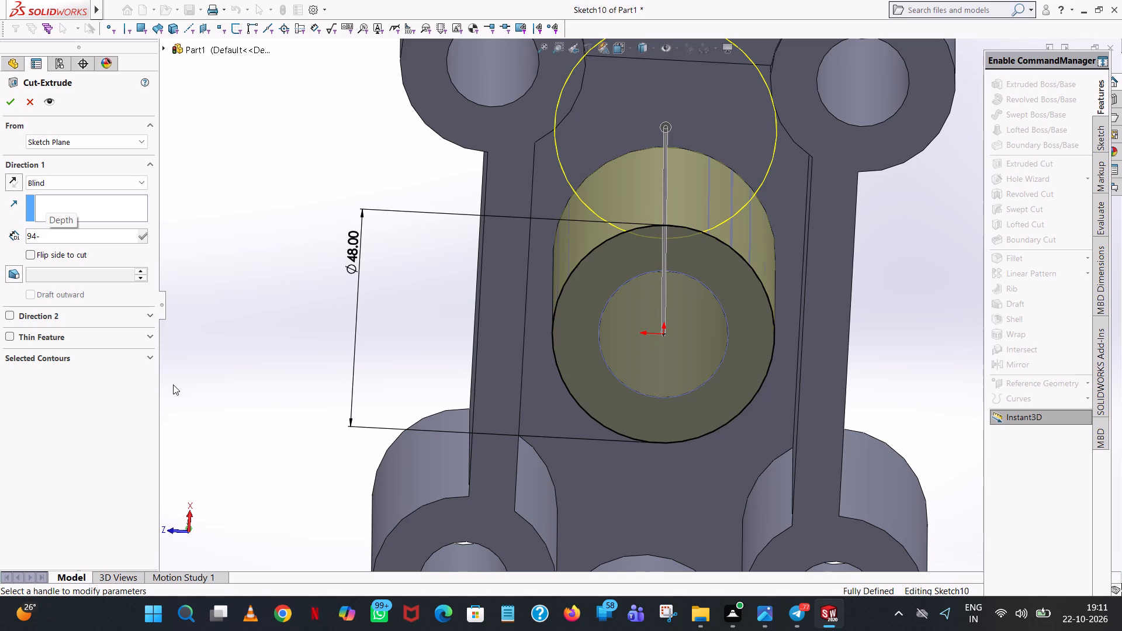
text(22)
key(Return)
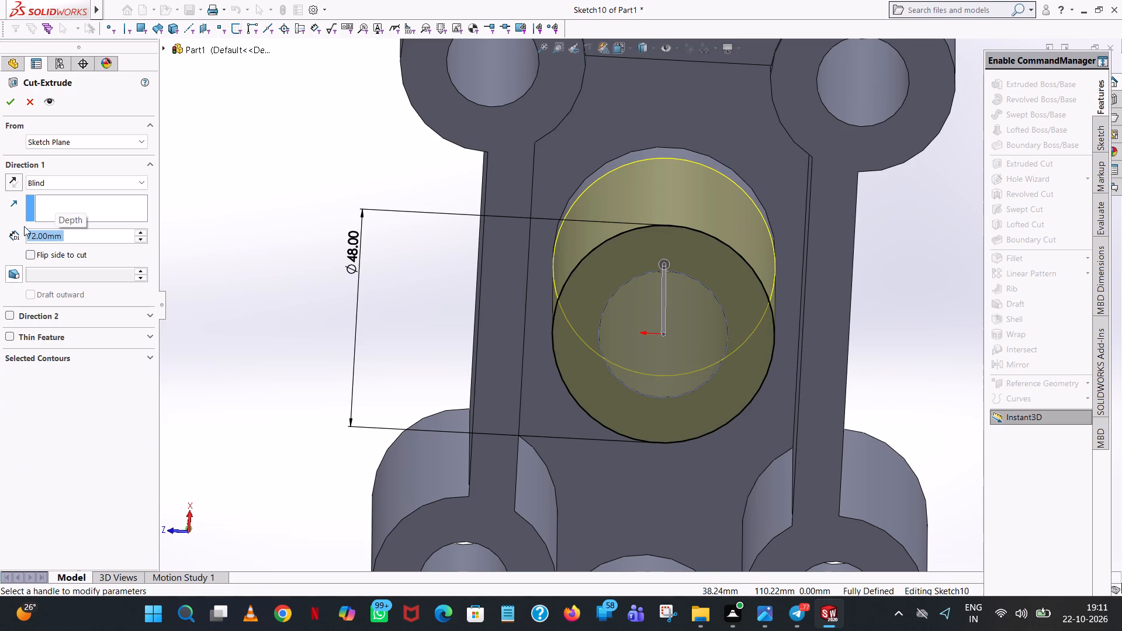
click(8, 100)
click(439, 208)
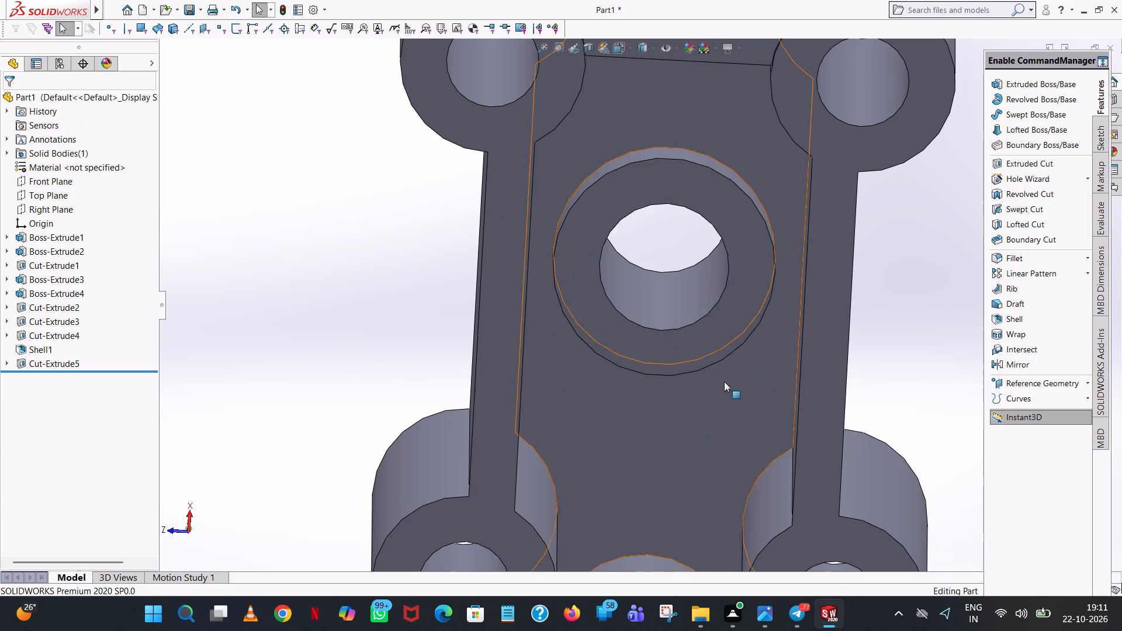
Start an Extruded Cut on the end face of the smaller bore's inner tube and sketch a concentric circle of 20 mm radius.
scroll(724, 382, up, 5)
middle_drag(639, 505, 659, 388)
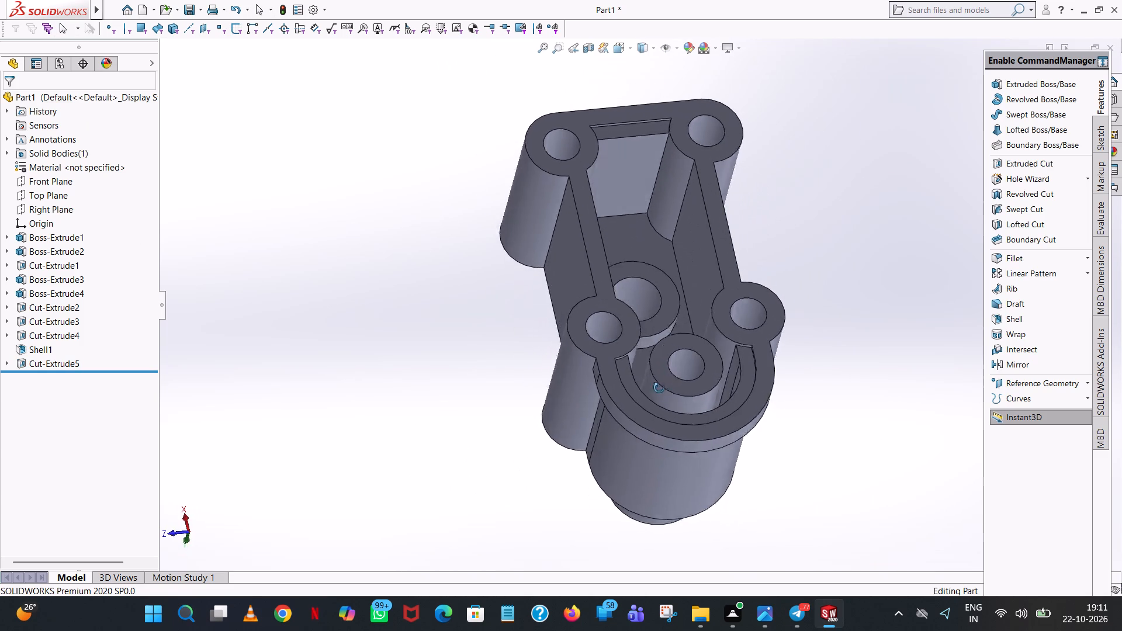
middle_drag(659, 388, 750, 392)
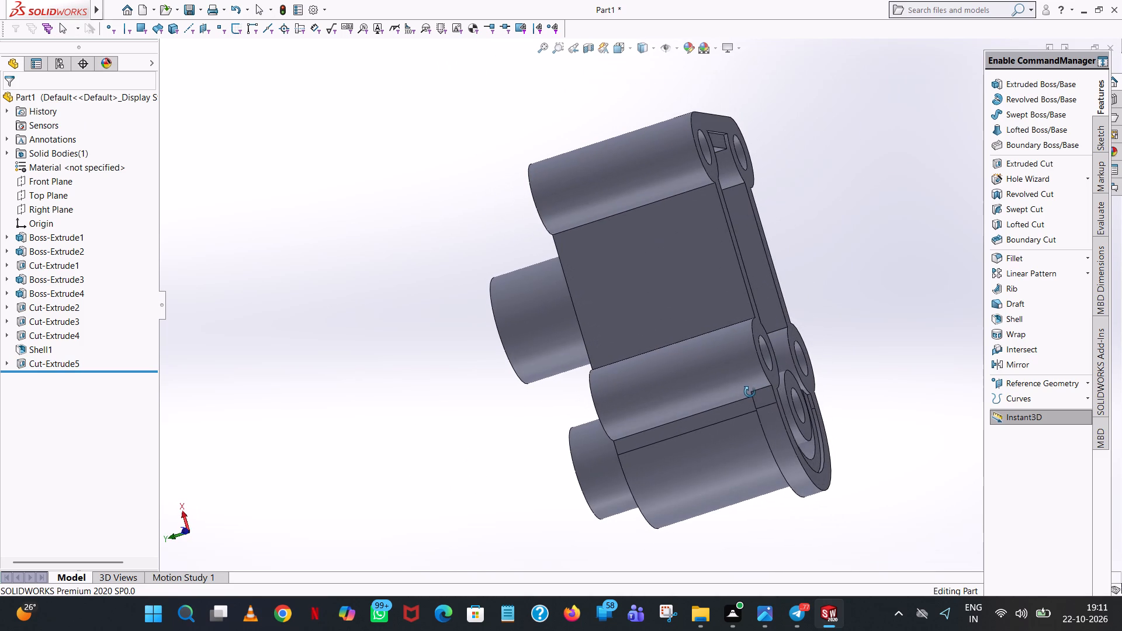
middle_drag(750, 392, 650, 430)
scroll(650, 430, up, 1)
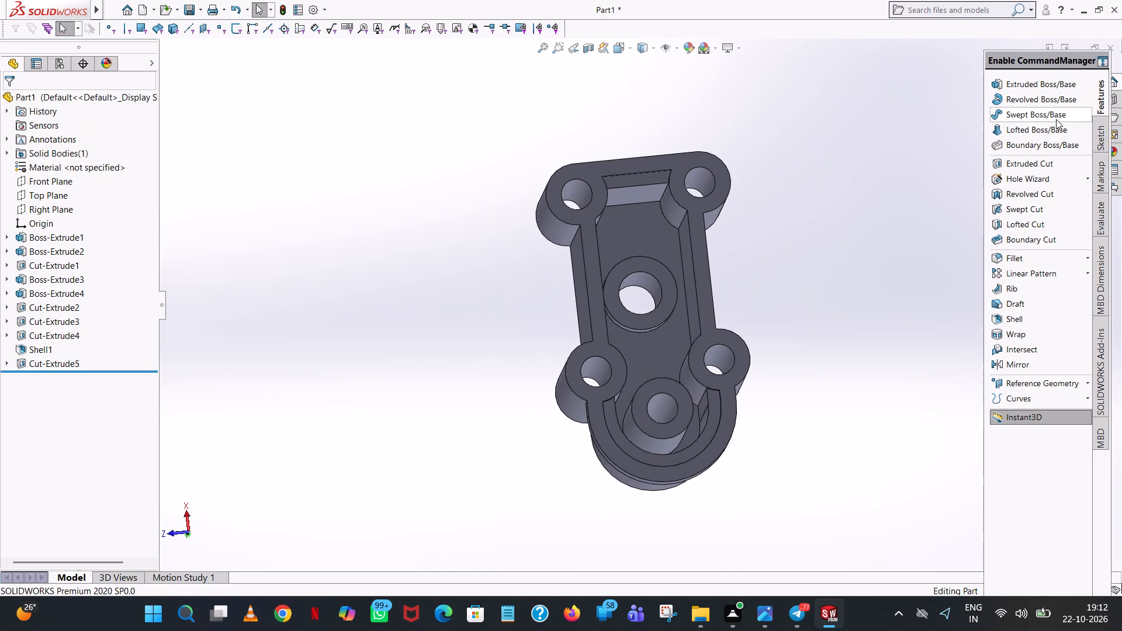
click(1036, 162)
click(669, 389)
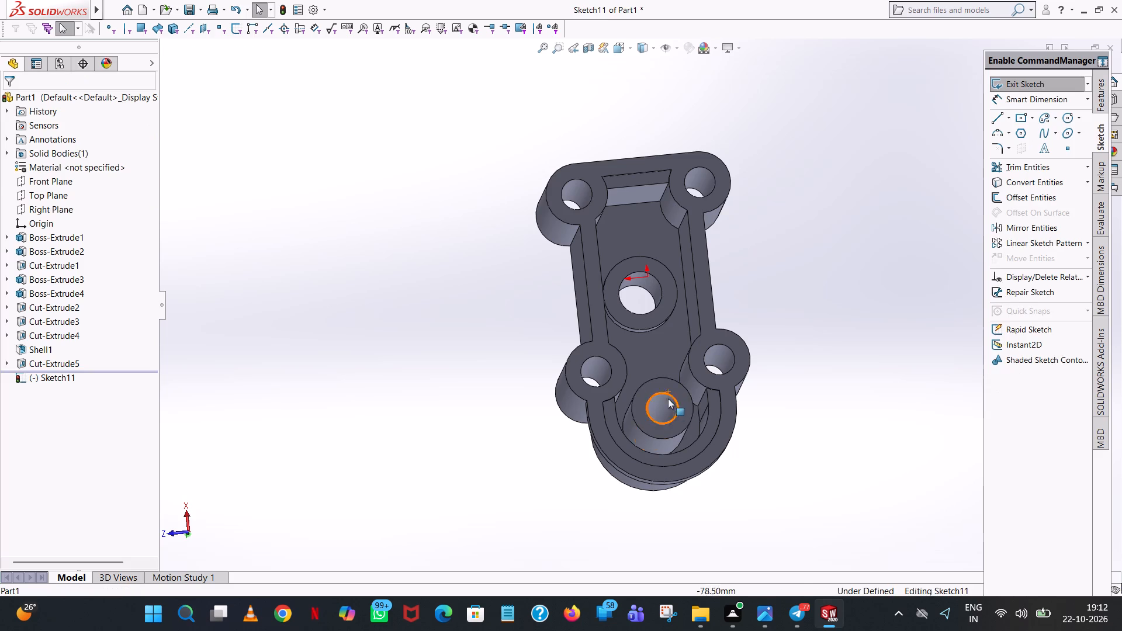
middle_drag(668, 398, 668, 432)
scroll(668, 433, down, 3)
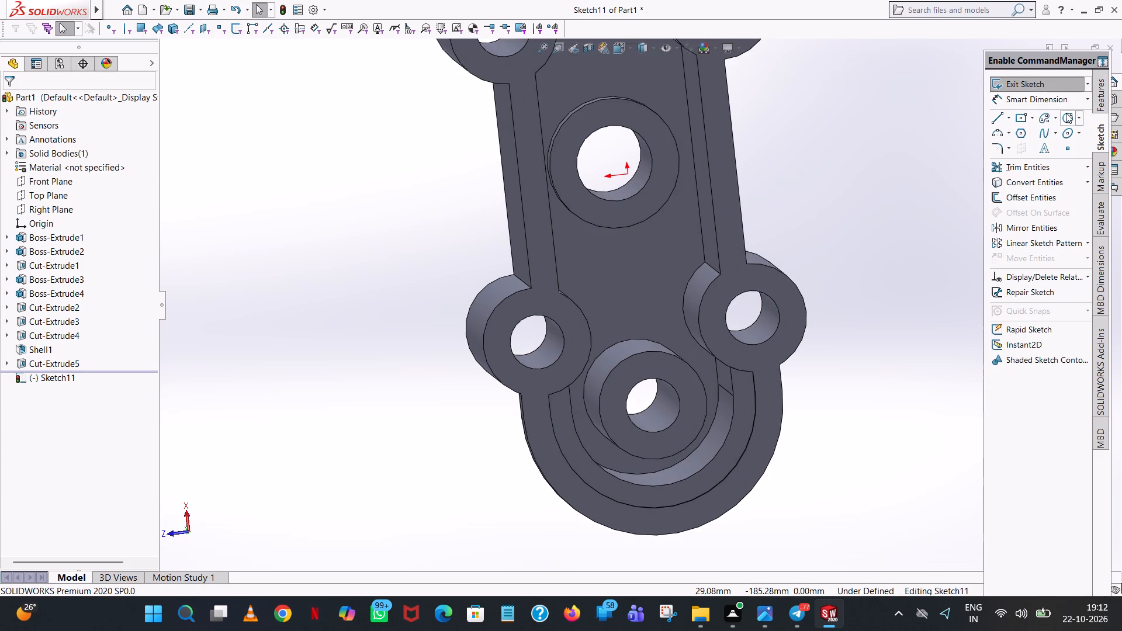
click(1066, 122)
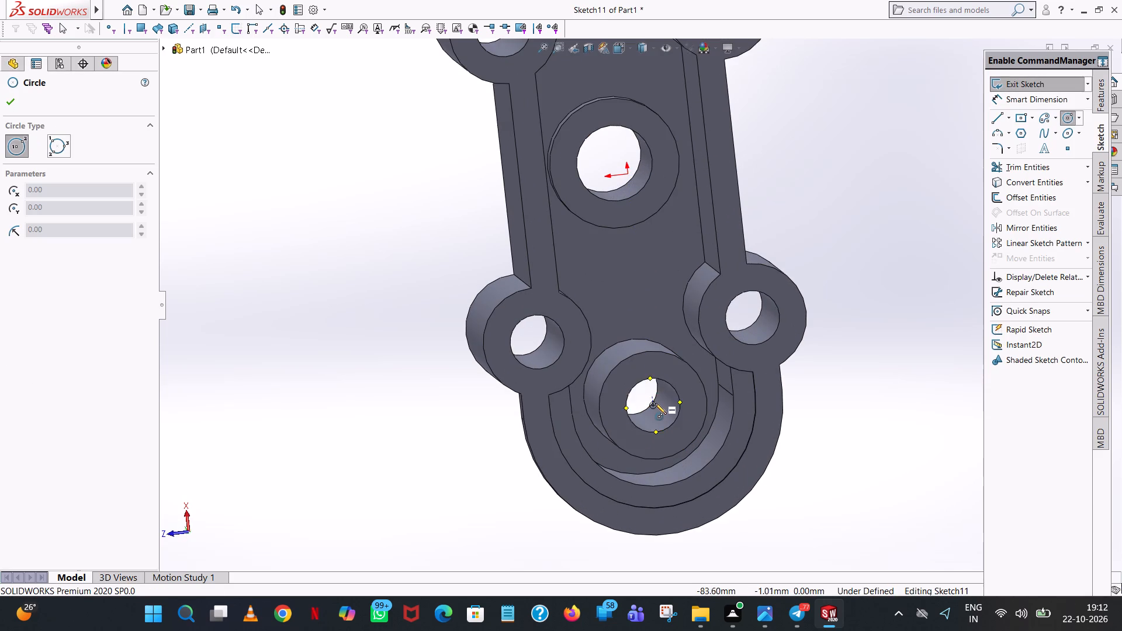
click(653, 407)
click(653, 351)
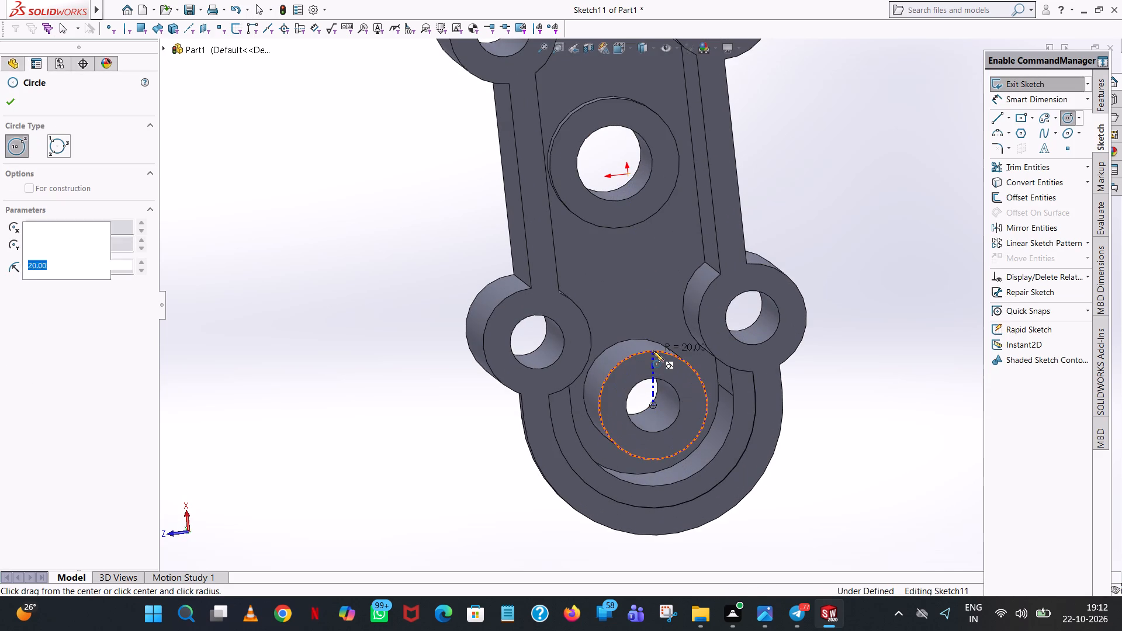
right_click(653, 351)
click(676, 361)
Dimension the diameter of the circle around the smaller bore, placing the dimension outside the housing.
click(1055, 99)
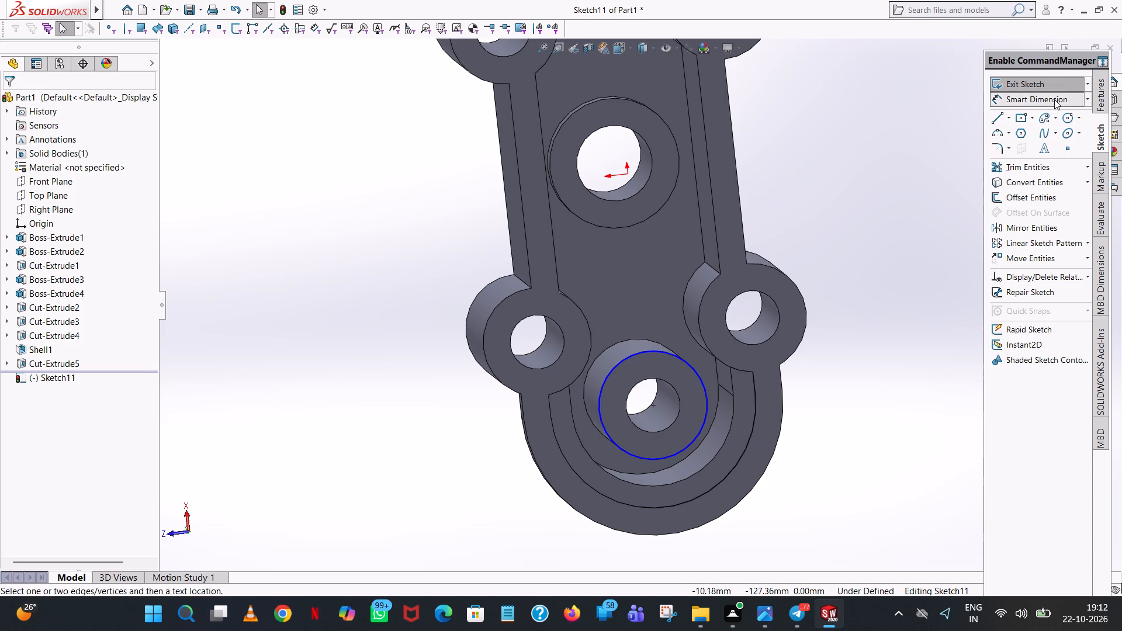
click(695, 372)
click(892, 381)
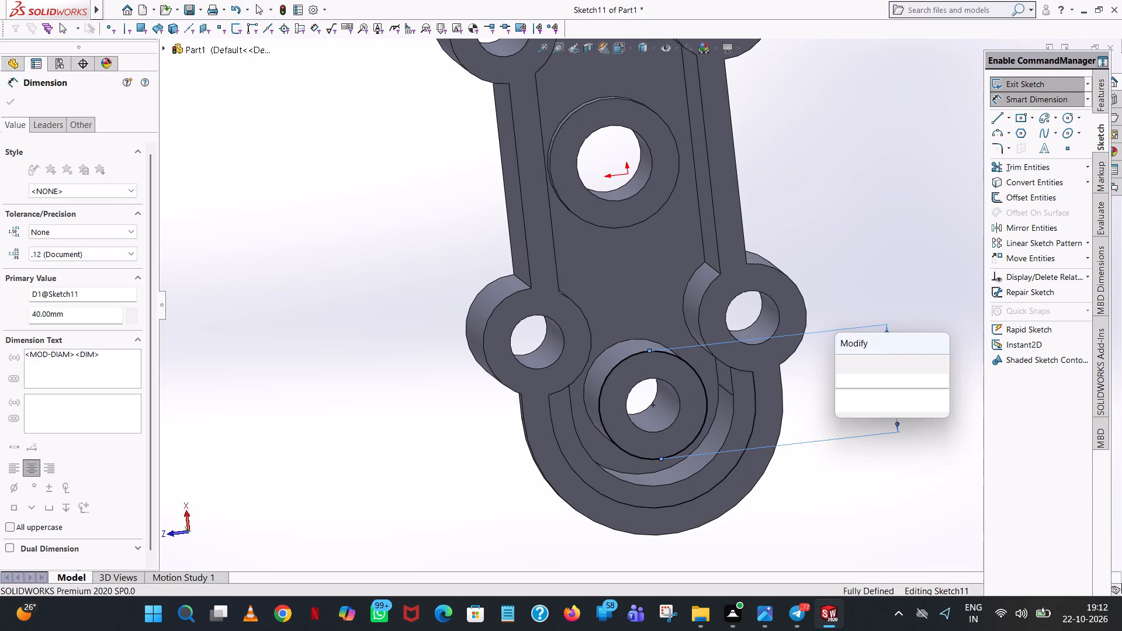
click(846, 363)
click(868, 179)
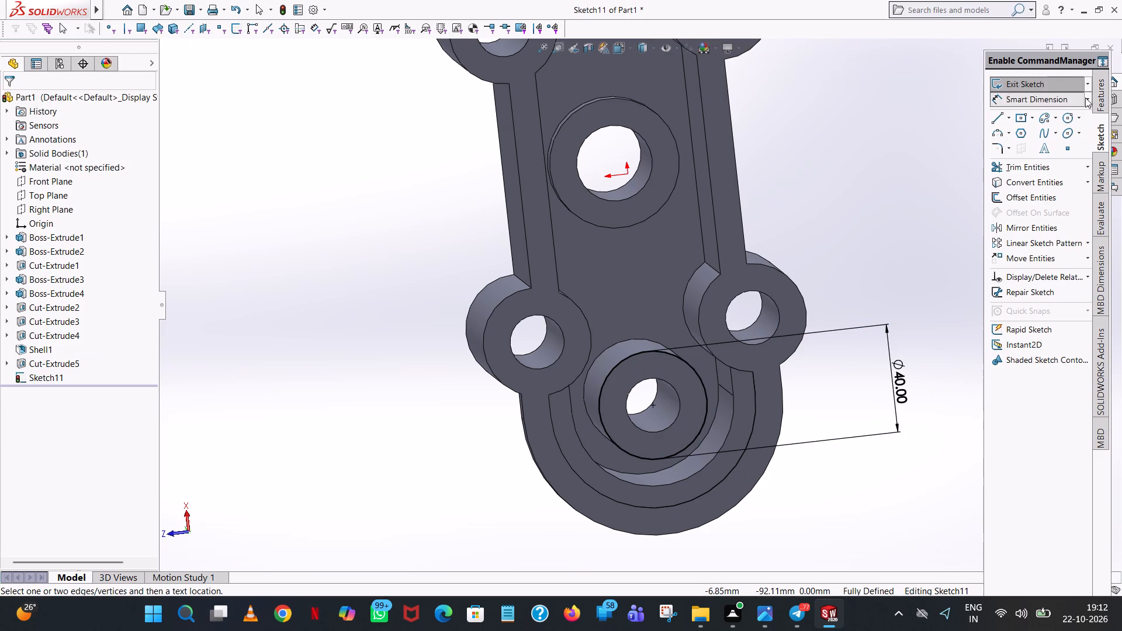
Cut the circle into the housing with a blind depth of 84 mm to remove the smaller bore's inner tube.
click(1099, 103)
click(1020, 164)
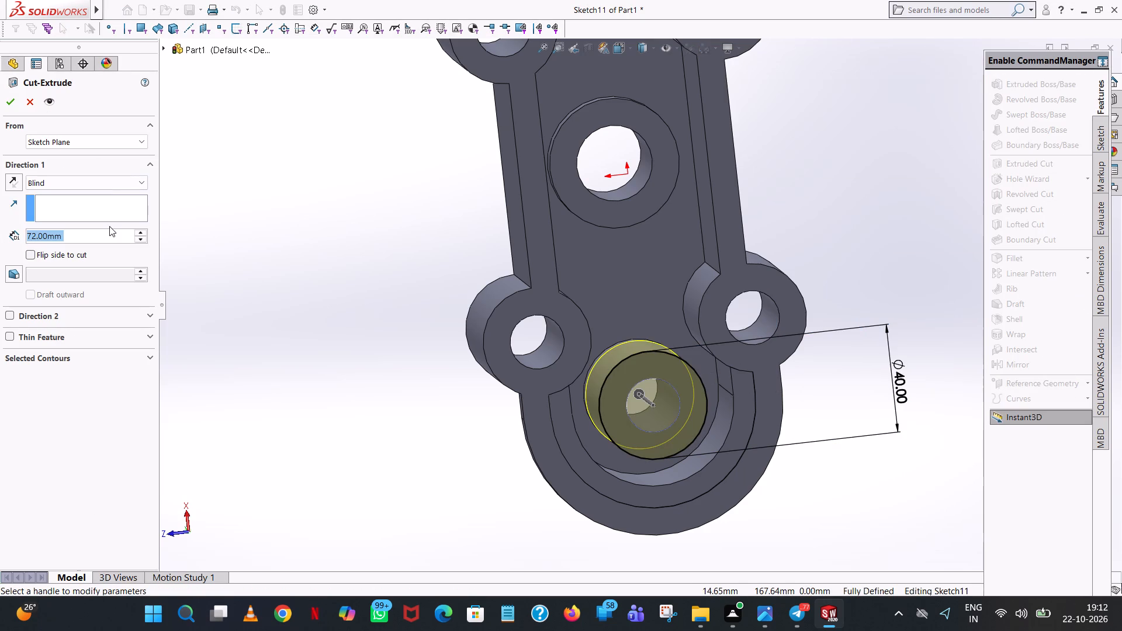
text(84)
key(Return)
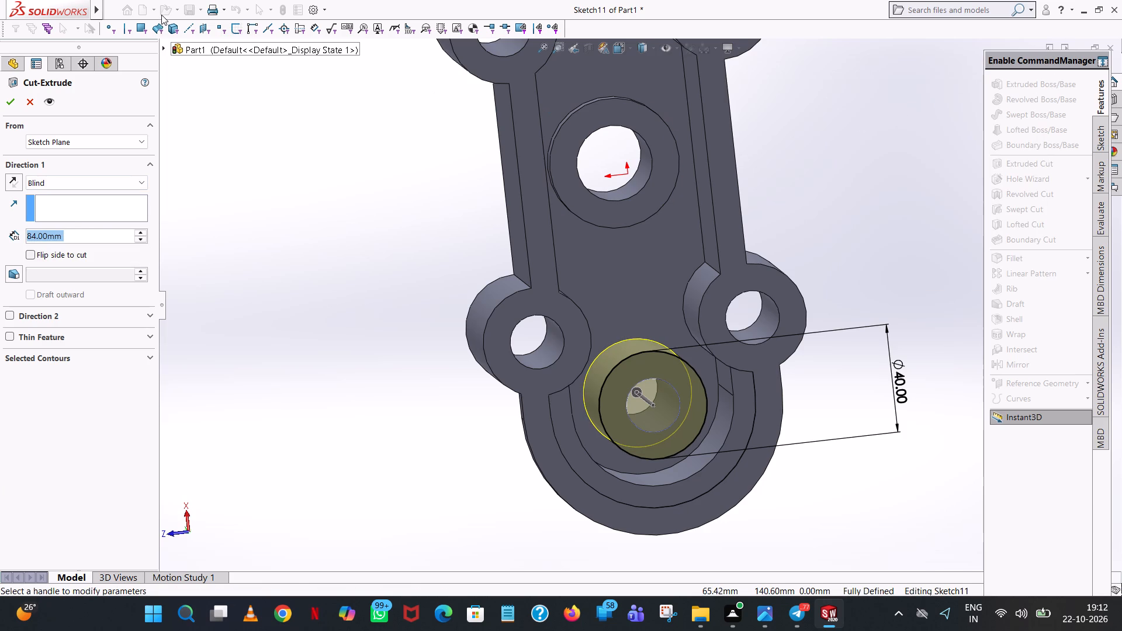
click(18, 101)
click(477, 209)
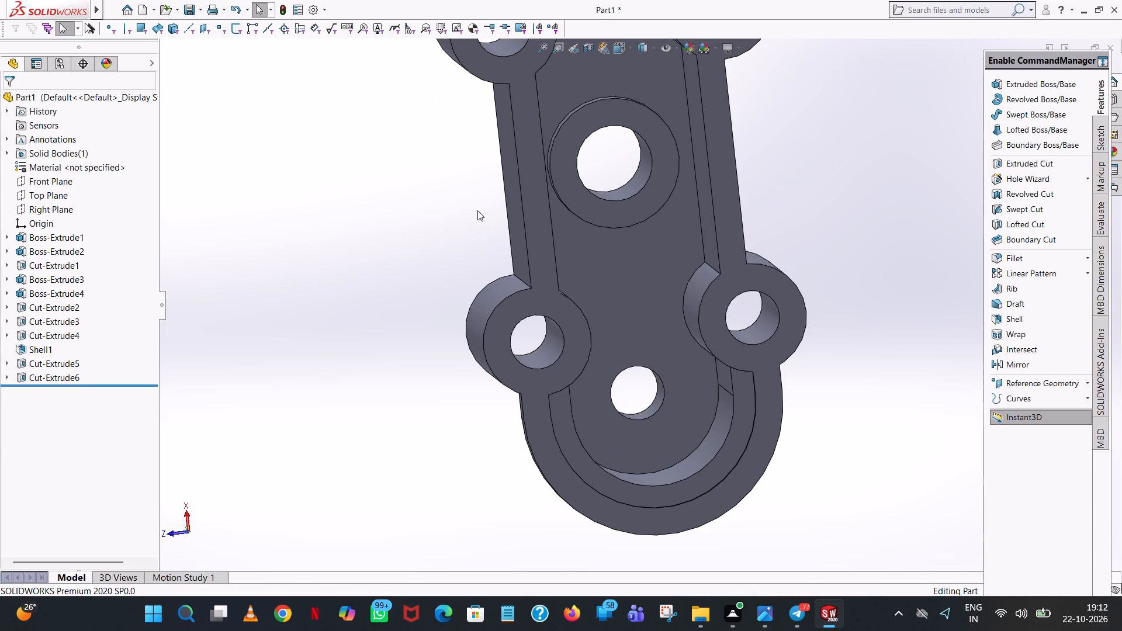
Examine the housing's inner cavity, top bosses and outer walls from several directions.
middle_drag(477, 253, 460, 295)
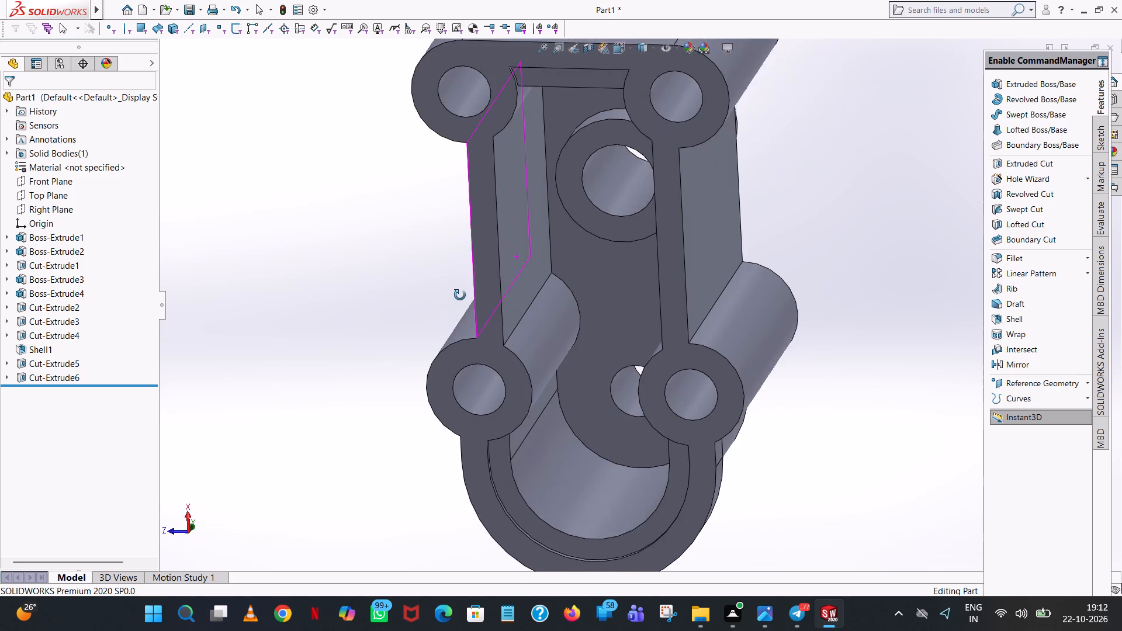
middle_drag(460, 295, 521, 240)
scroll(462, 252, up, 1)
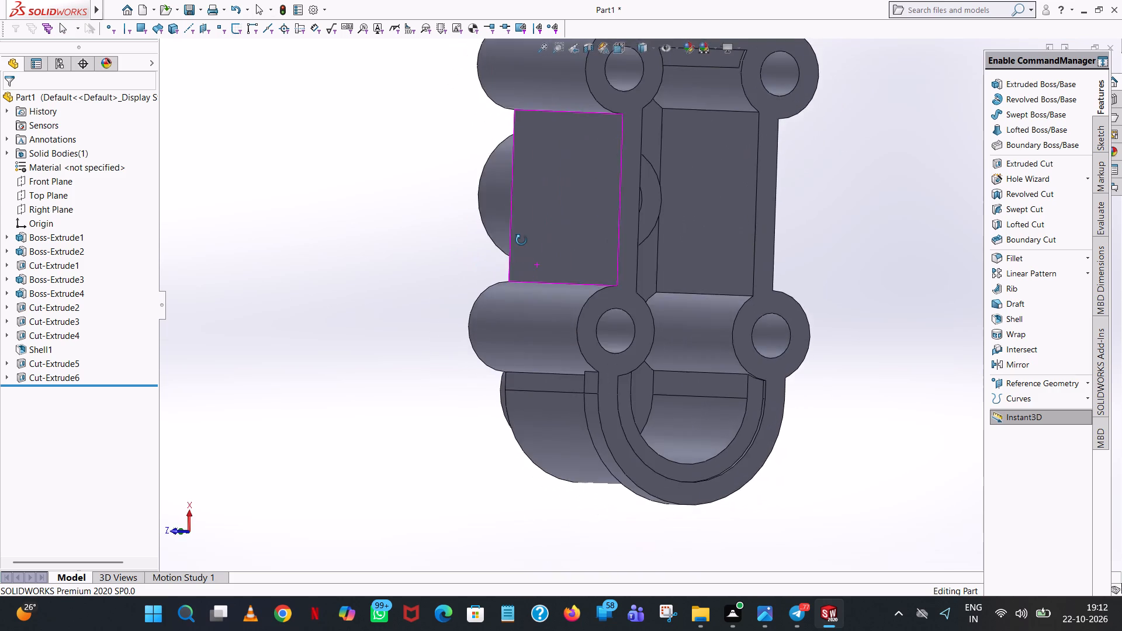
middle_drag(521, 240, 735, 187)
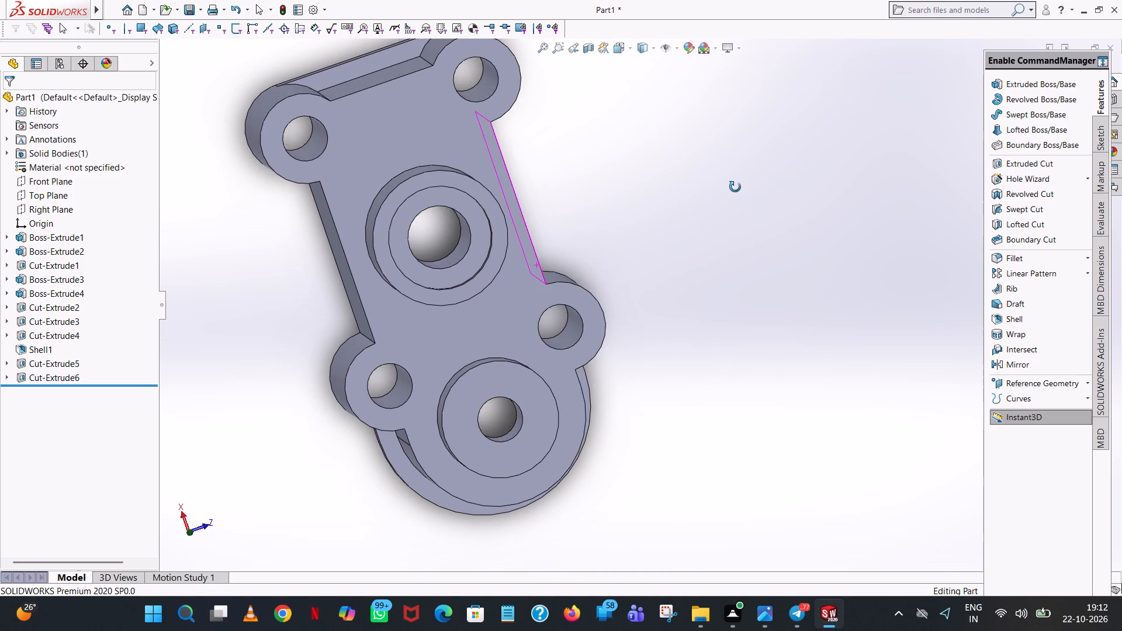
middle_drag(735, 187, 726, 166)
middle_drag(736, 439, 717, 217)
scroll(736, 439, up, 1)
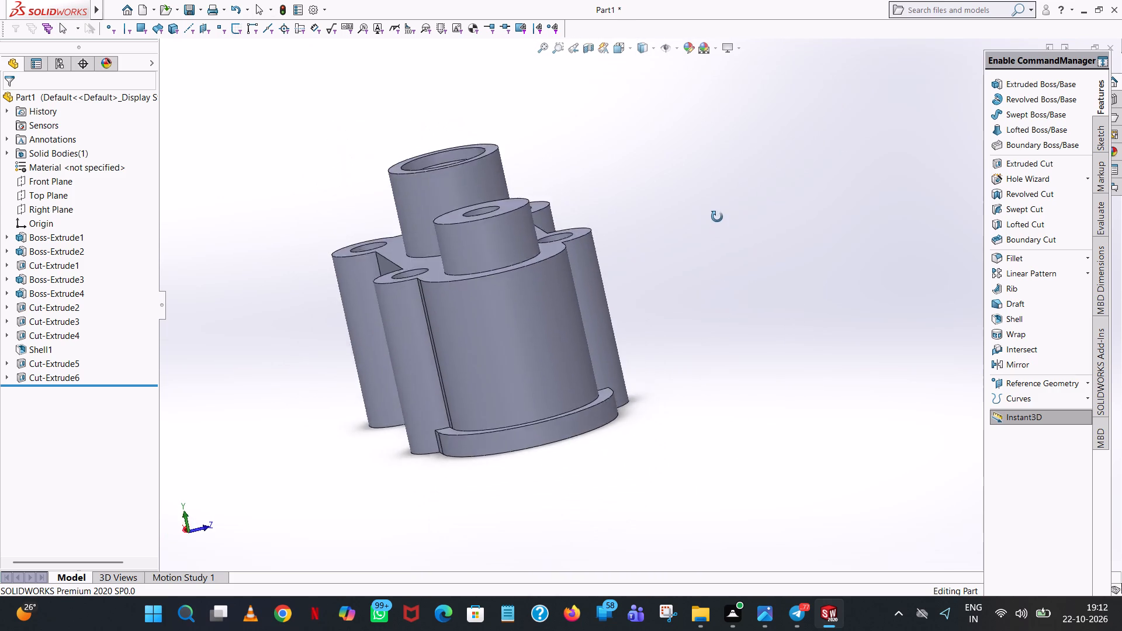
middle_drag(717, 217, 763, 187)
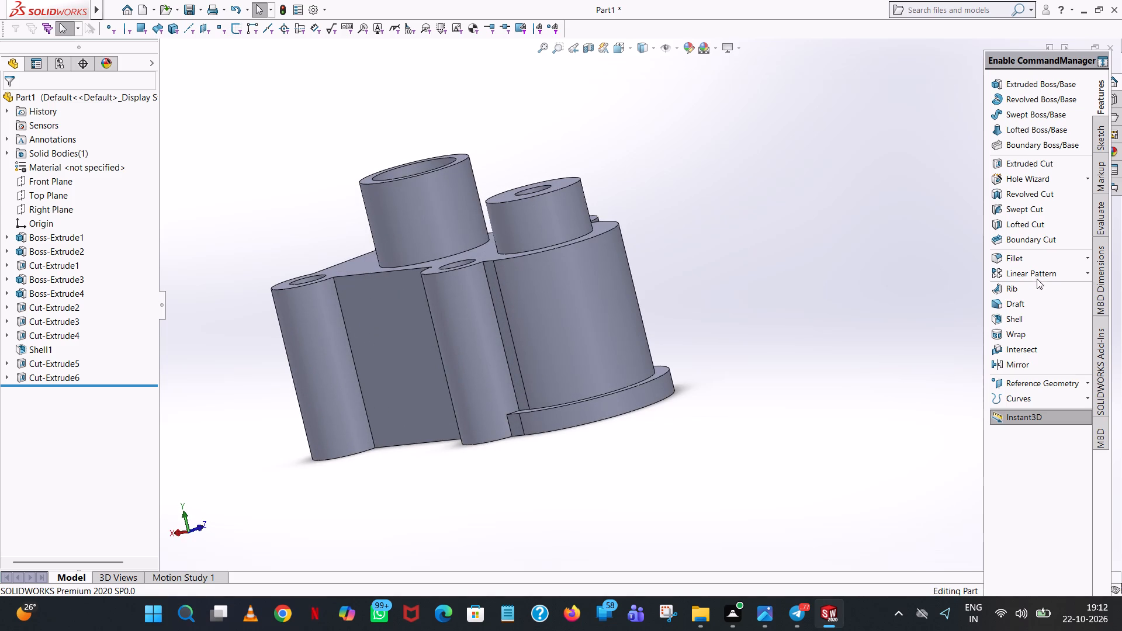
Fillet the edge where the larger top boss meets the housing's top face with a 4 mm radius.
click(1037, 252)
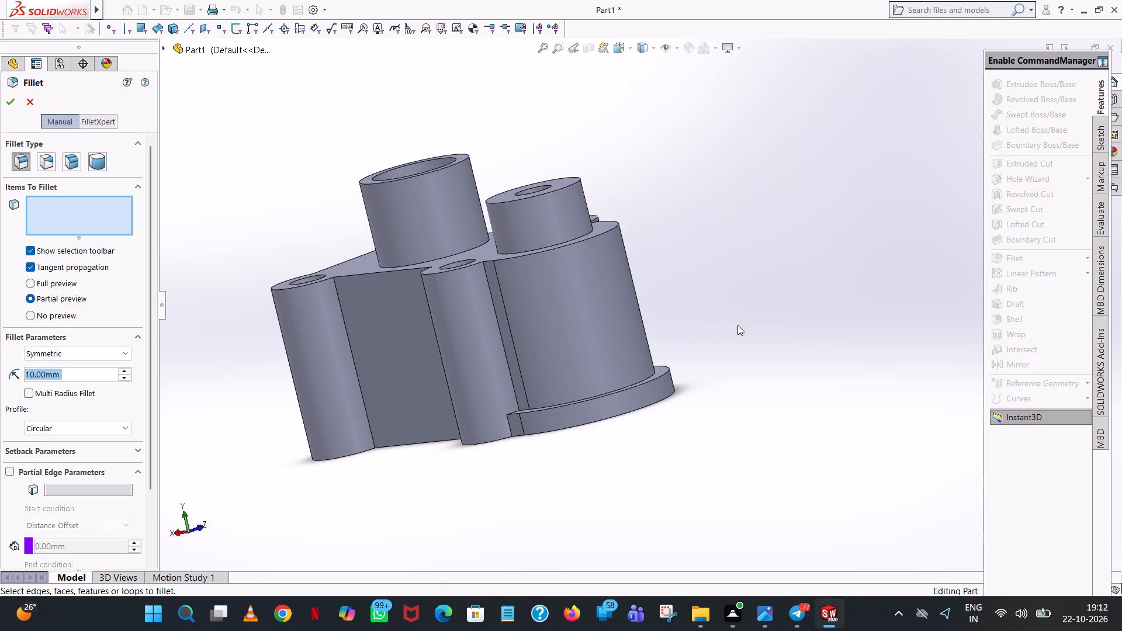
key(4)
key(Return)
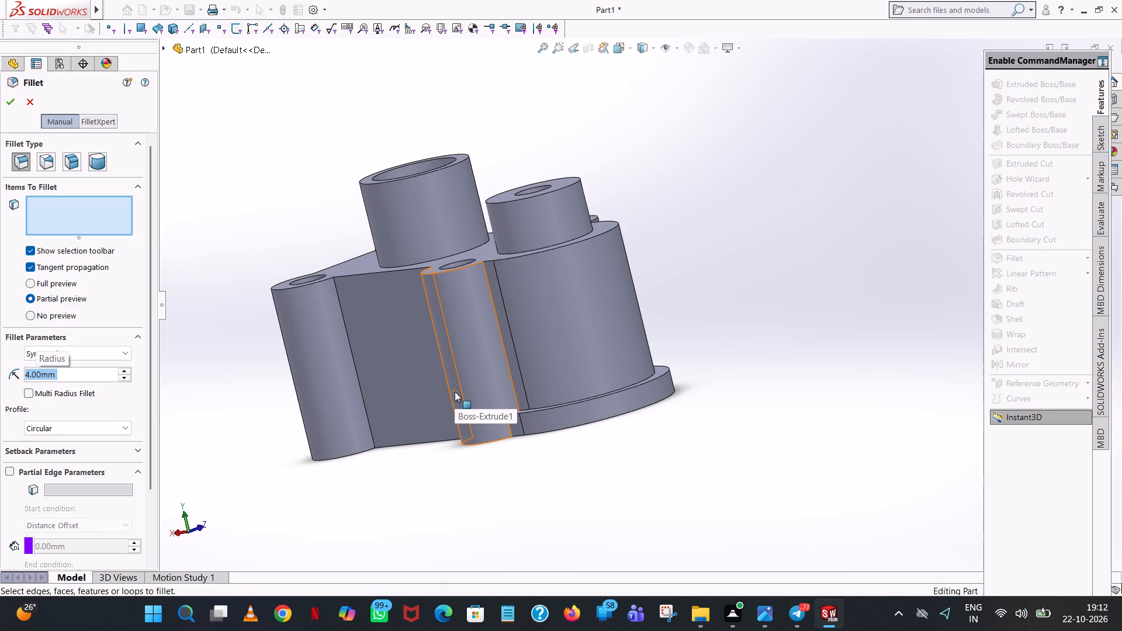
scroll(425, 278, up, 2)
middle_drag(425, 277, 469, 245)
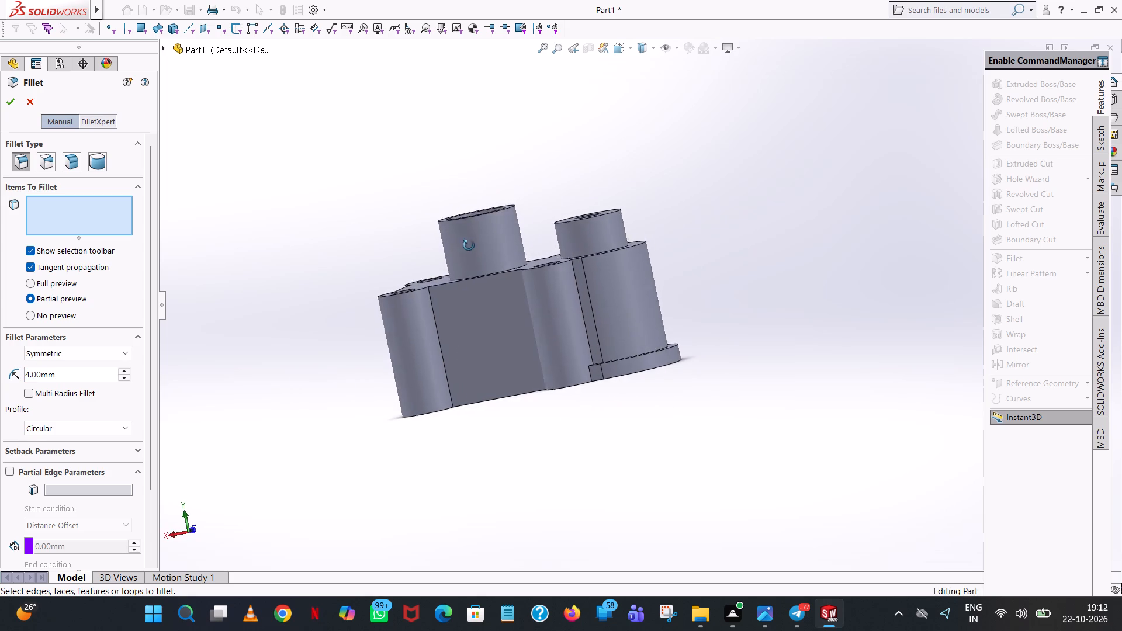
middle_drag(469, 245, 514, 245)
middle_click(515, 245)
middle_click(515, 245)
middle_drag(515, 245, 460, 221)
scroll(469, 226, down, 1)
scroll(465, 216, up, 1)
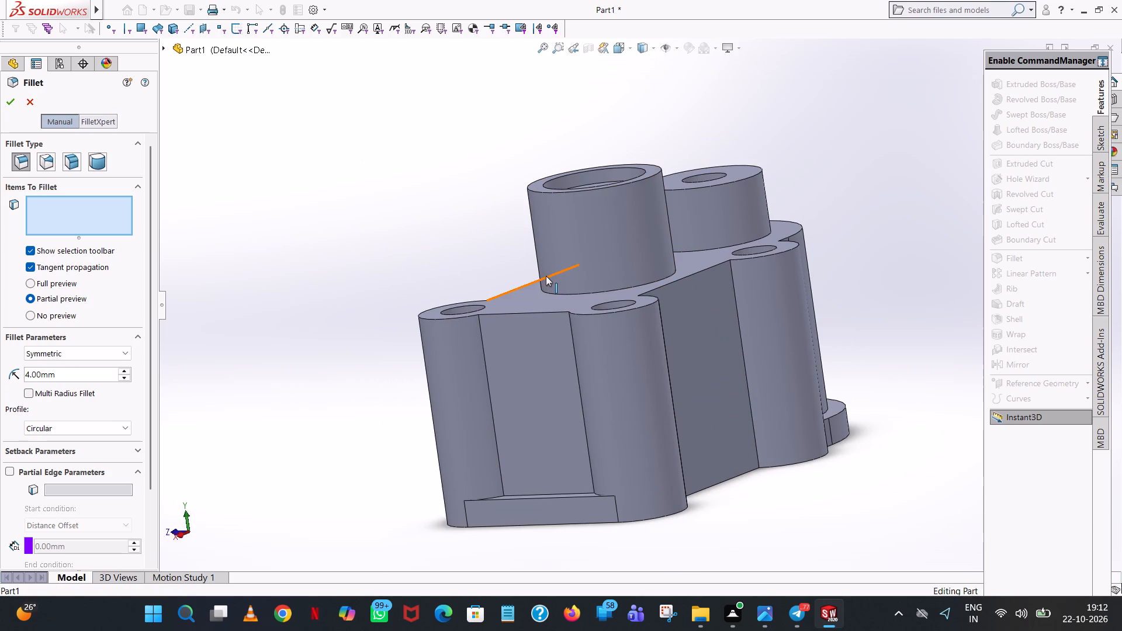
middle_drag(549, 276, 587, 258)
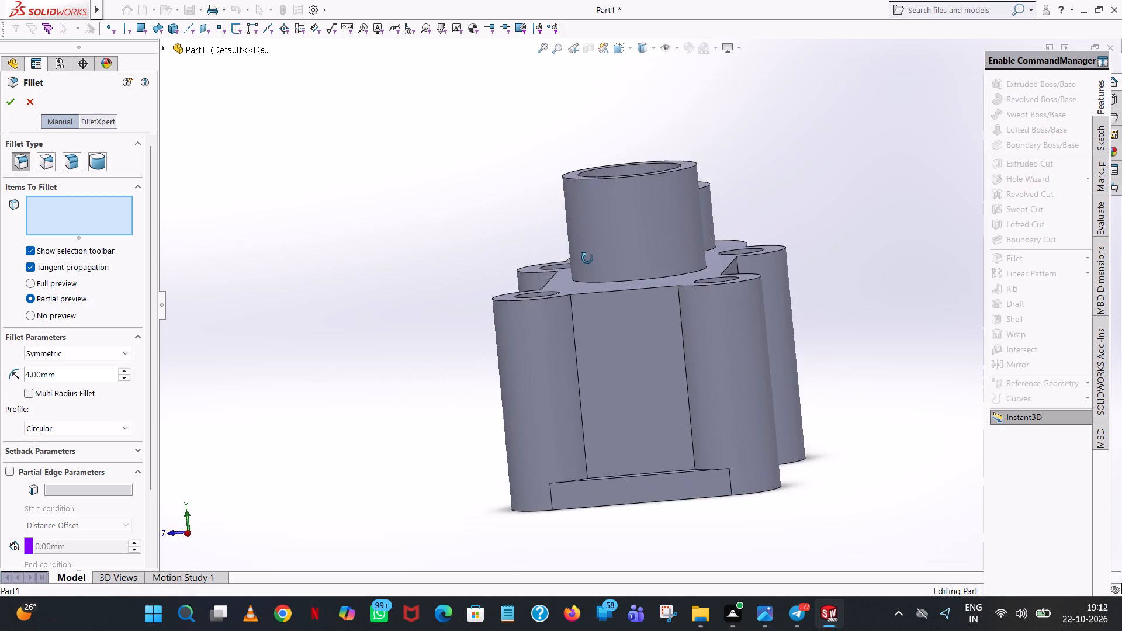
middle_drag(587, 258, 587, 261)
scroll(587, 261, down, 4)
click(676, 313)
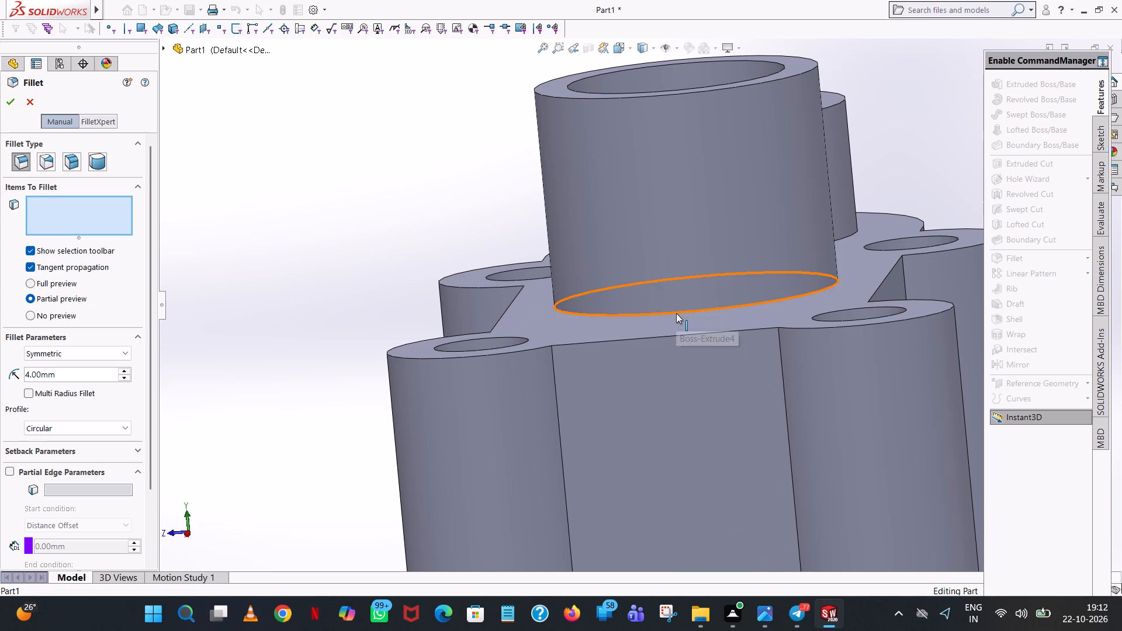
click(14, 103)
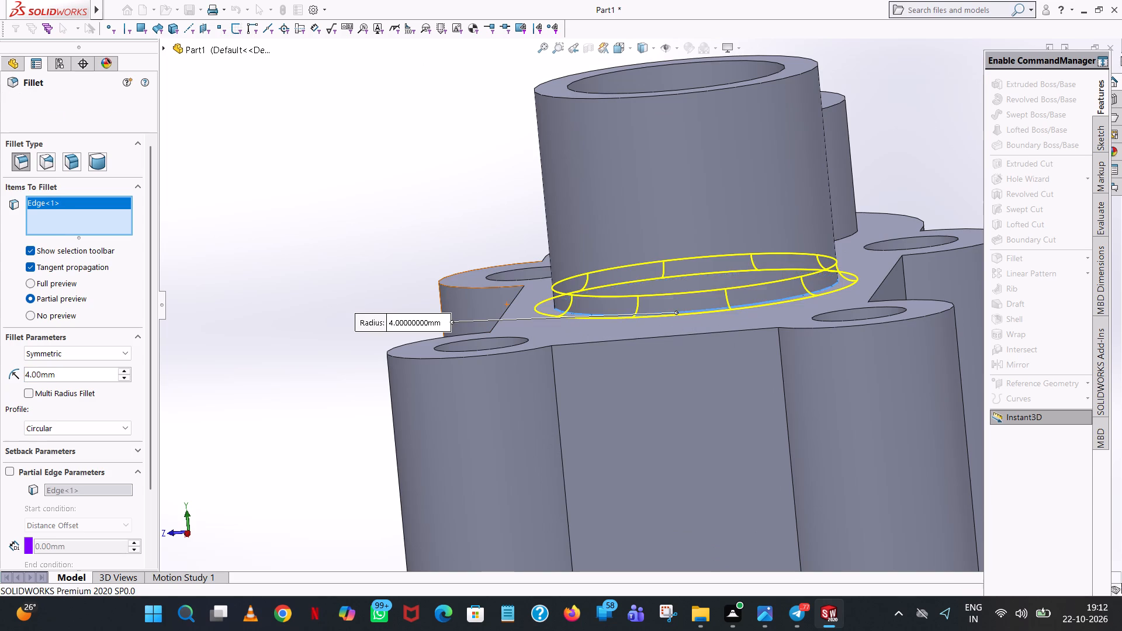
Fillet the base edge of the smaller top boss with a 4 mm radius.
click(1014, 258)
middle_drag(893, 222, 858, 202)
scroll(891, 222, up, 1)
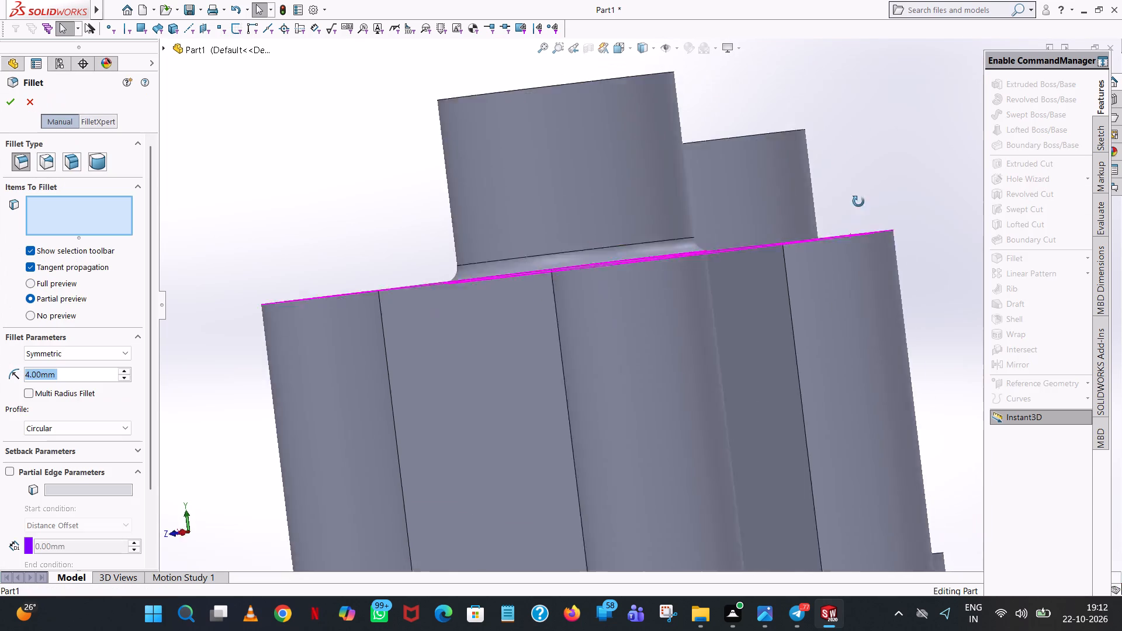
middle_drag(858, 202, 799, 301)
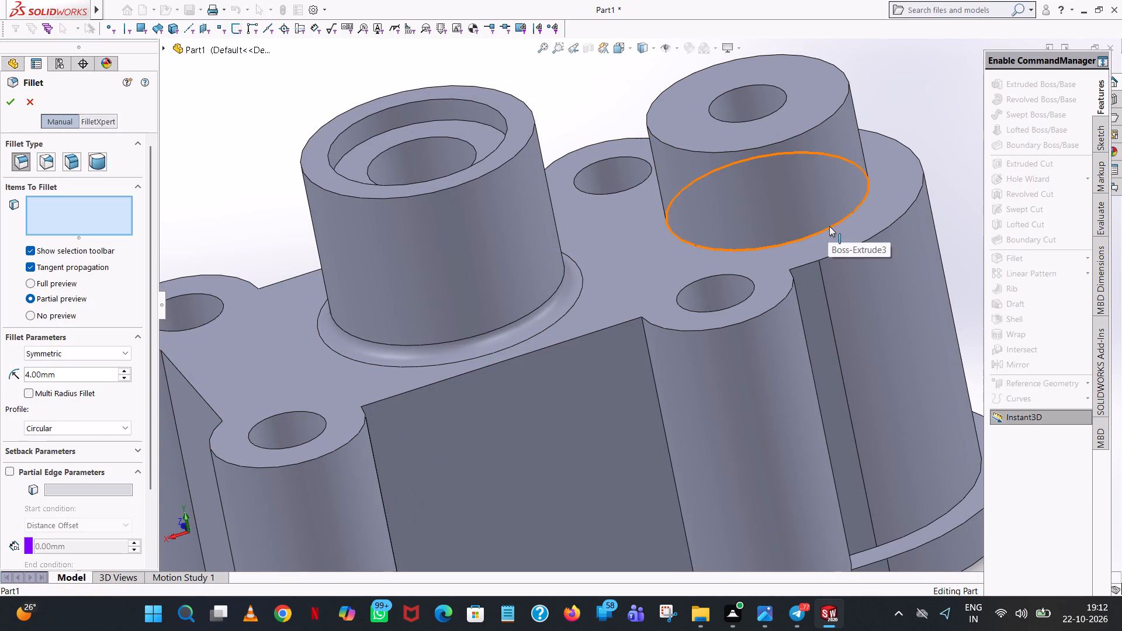
click(829, 227)
click(9, 100)
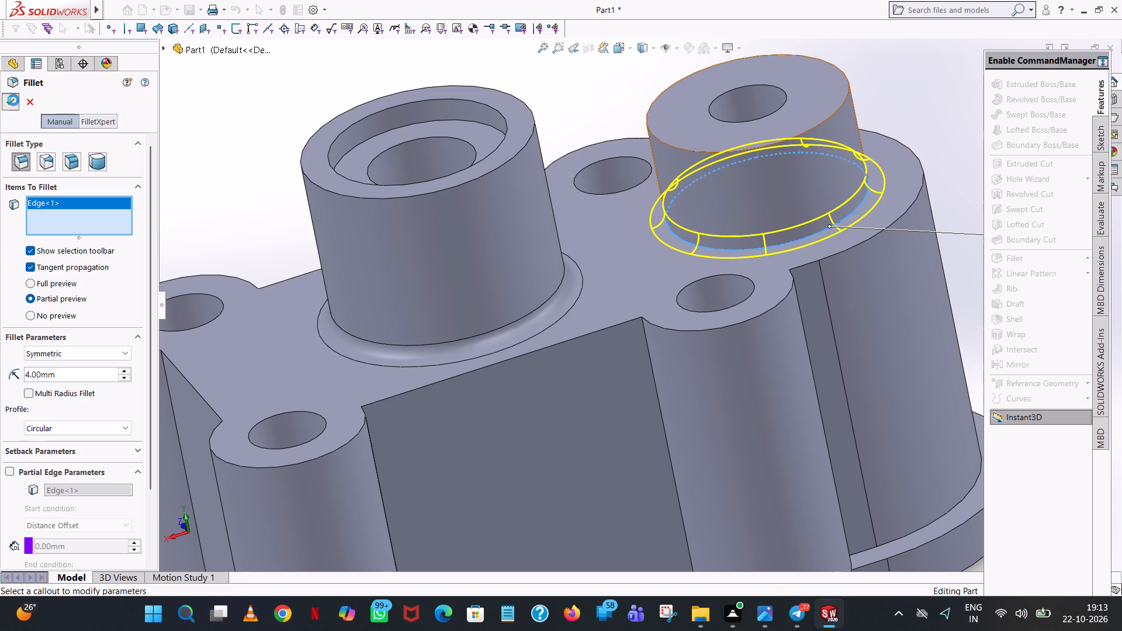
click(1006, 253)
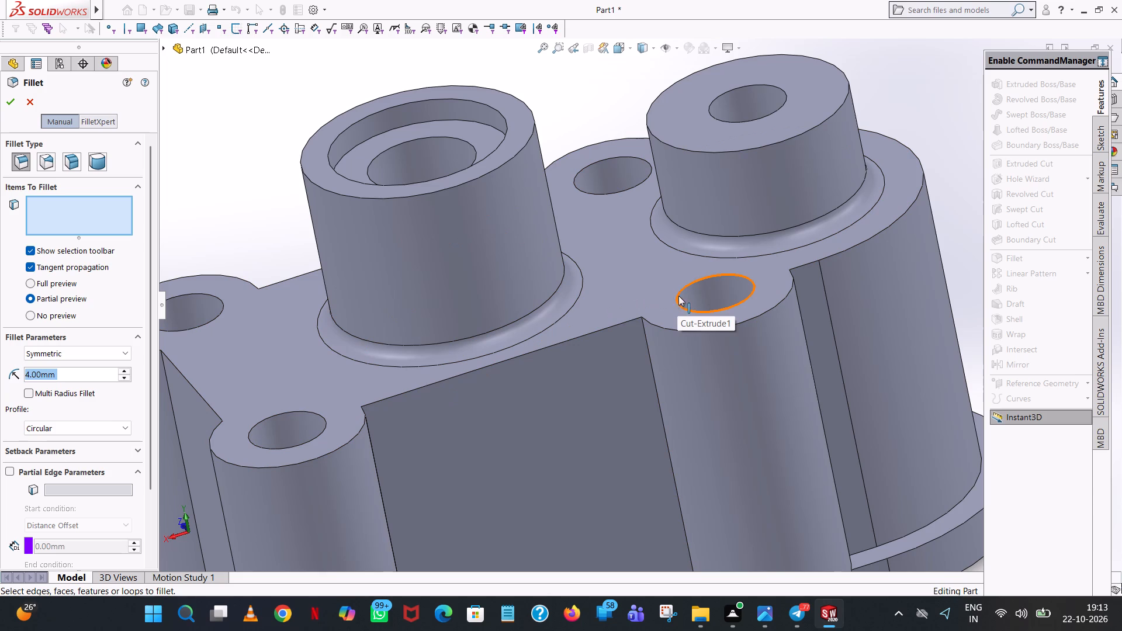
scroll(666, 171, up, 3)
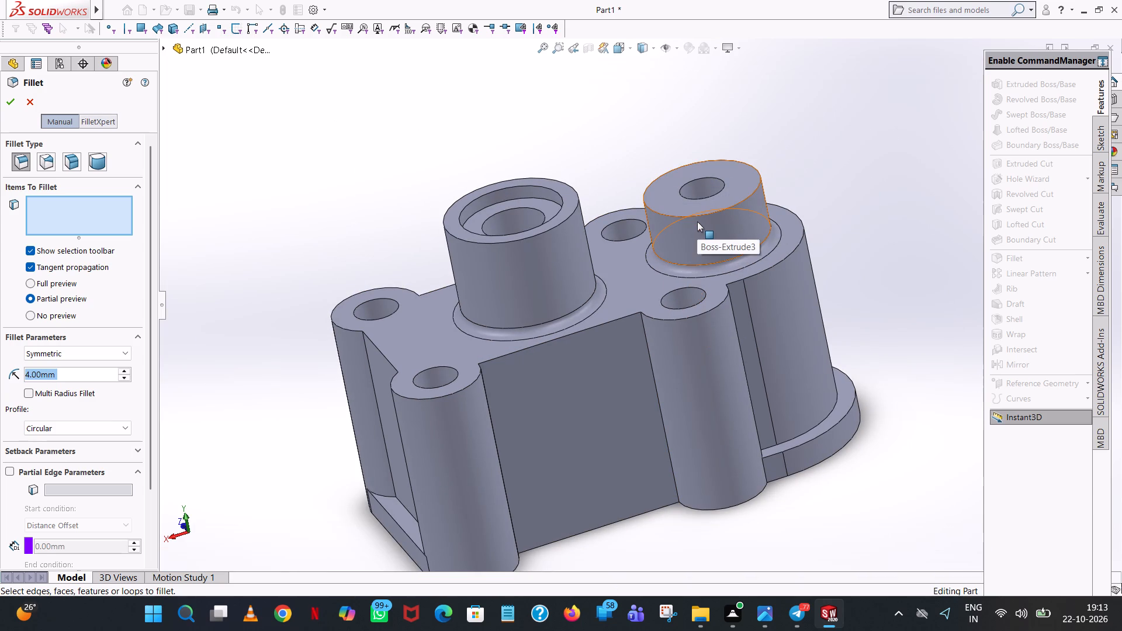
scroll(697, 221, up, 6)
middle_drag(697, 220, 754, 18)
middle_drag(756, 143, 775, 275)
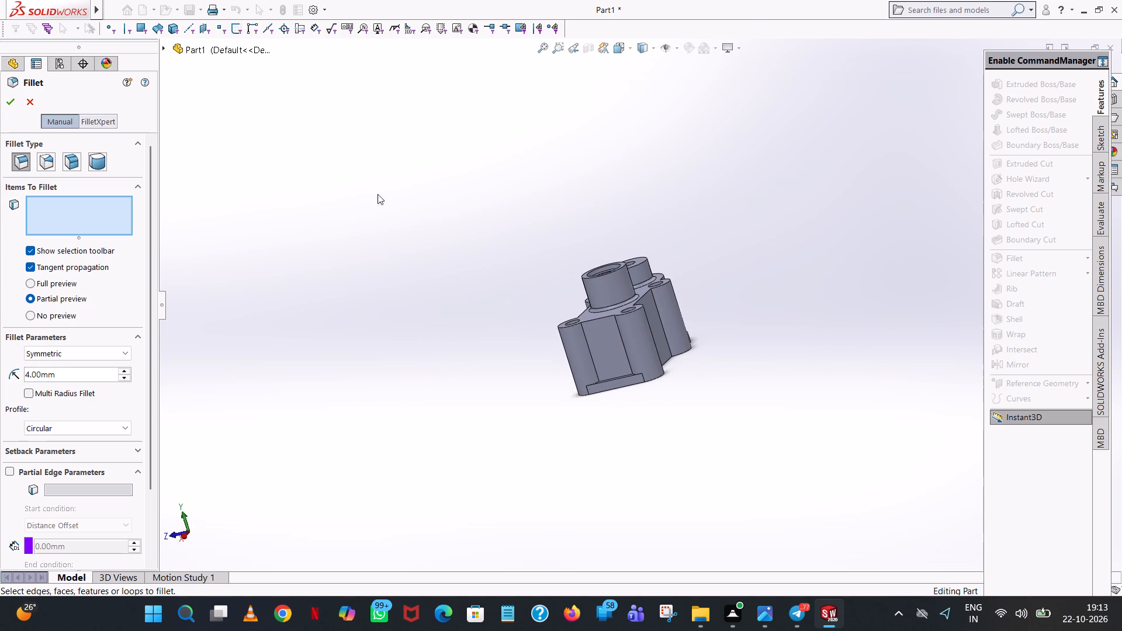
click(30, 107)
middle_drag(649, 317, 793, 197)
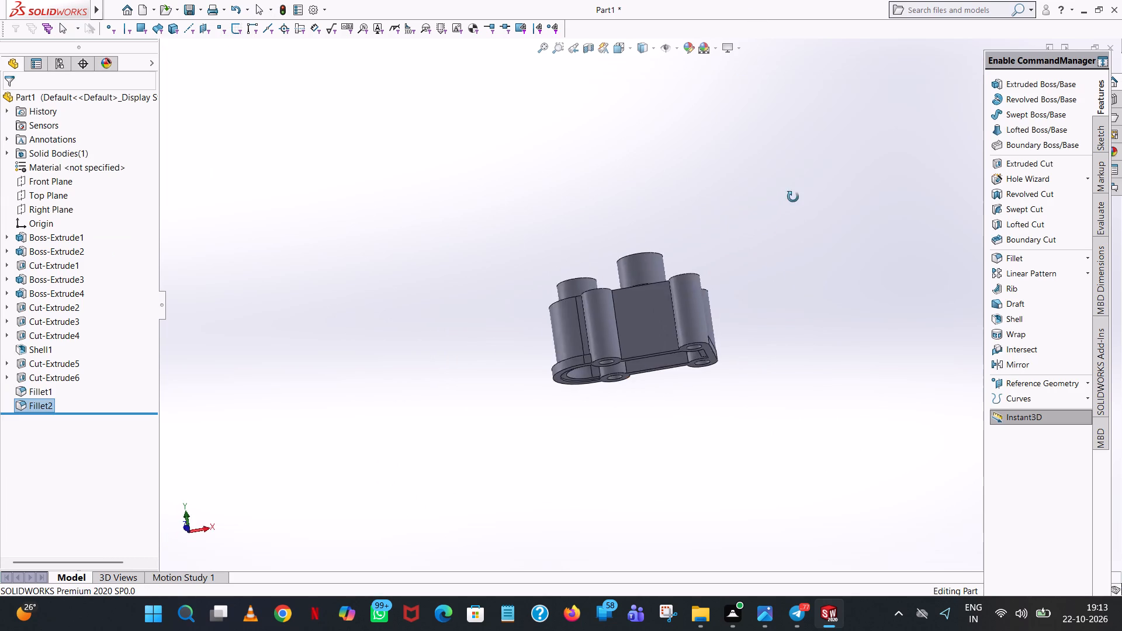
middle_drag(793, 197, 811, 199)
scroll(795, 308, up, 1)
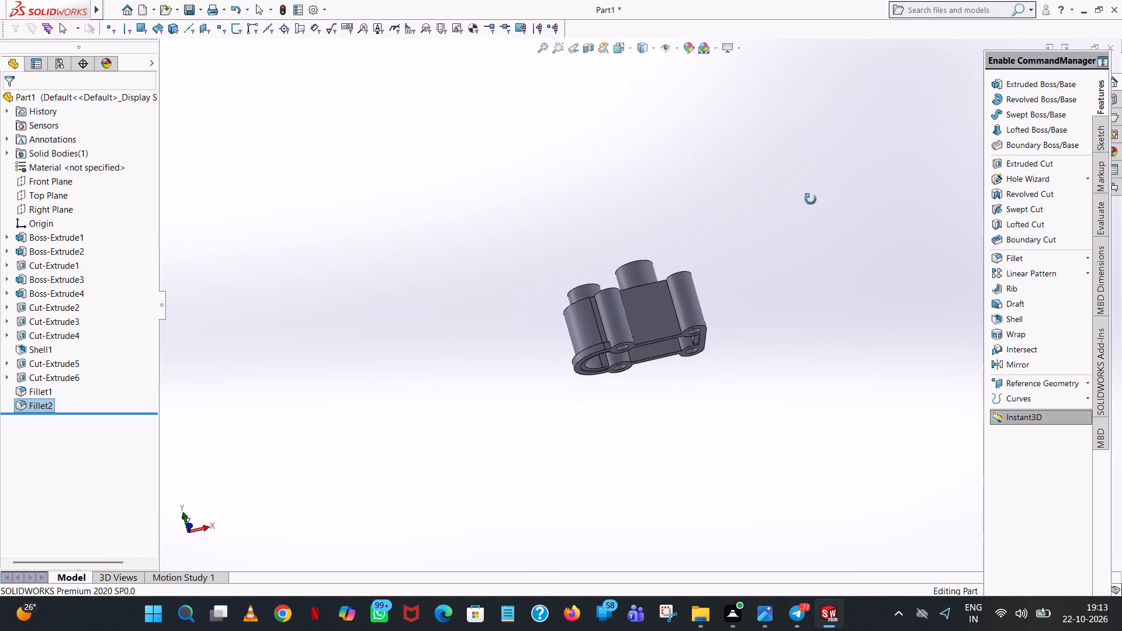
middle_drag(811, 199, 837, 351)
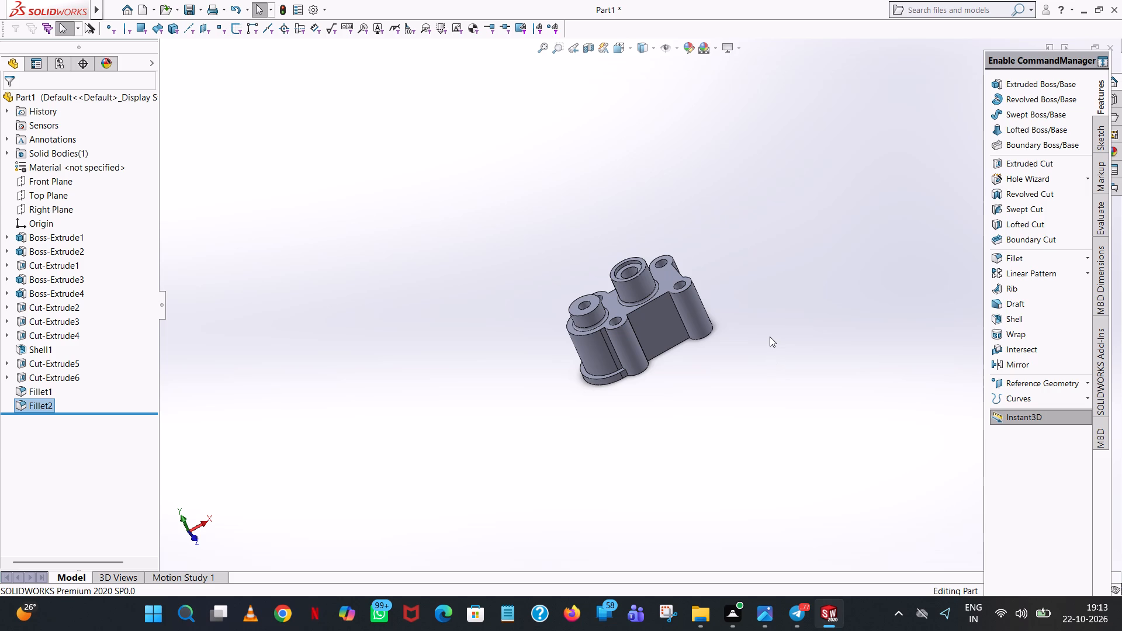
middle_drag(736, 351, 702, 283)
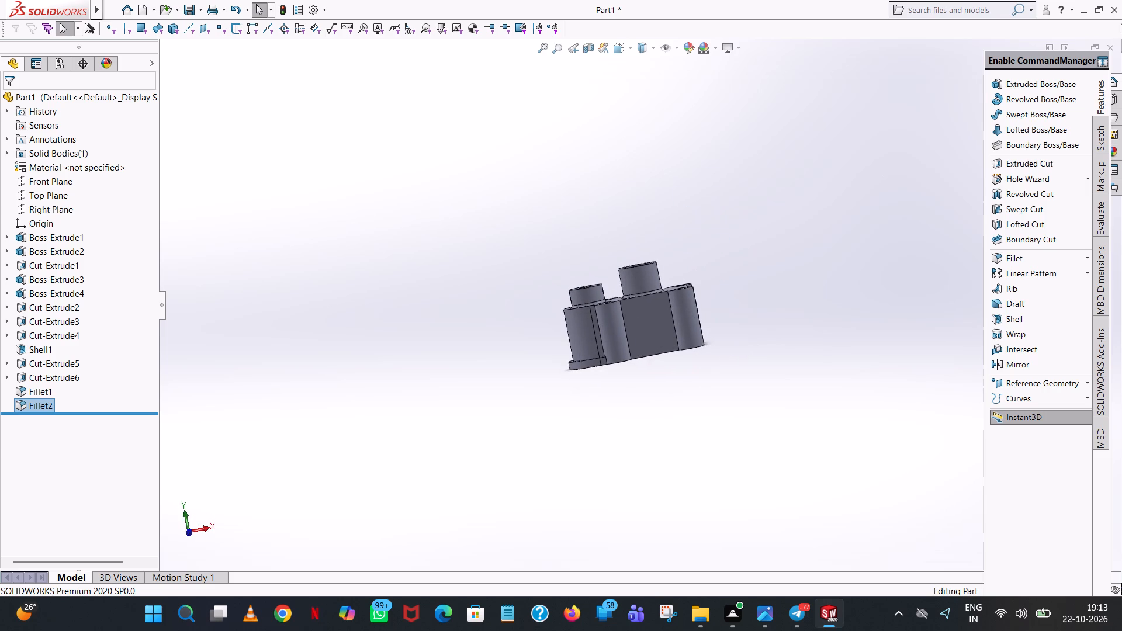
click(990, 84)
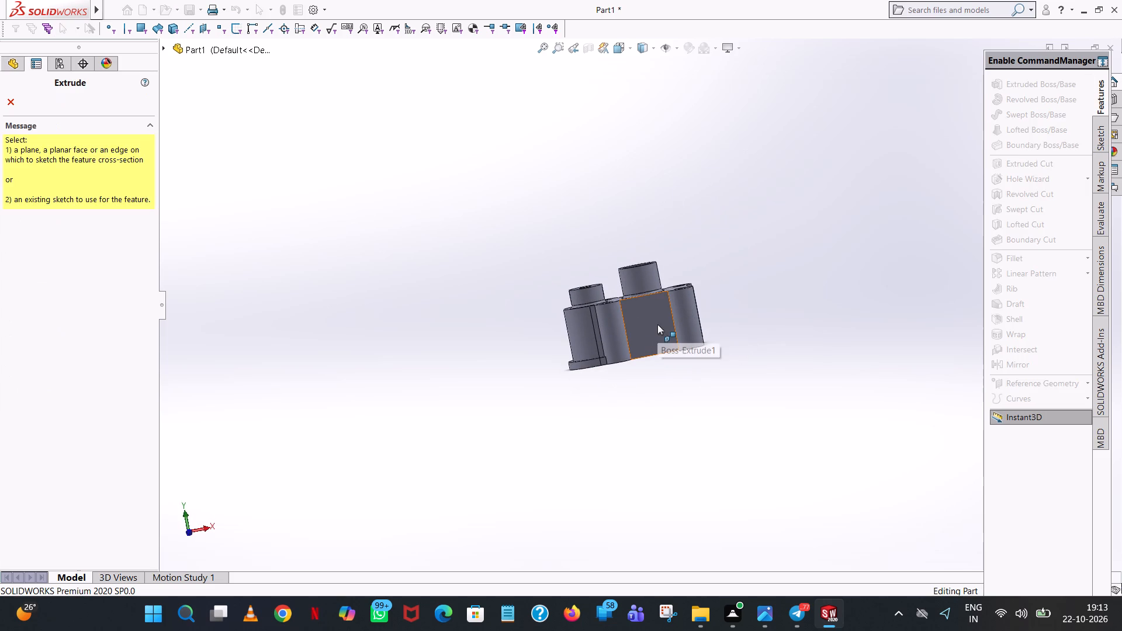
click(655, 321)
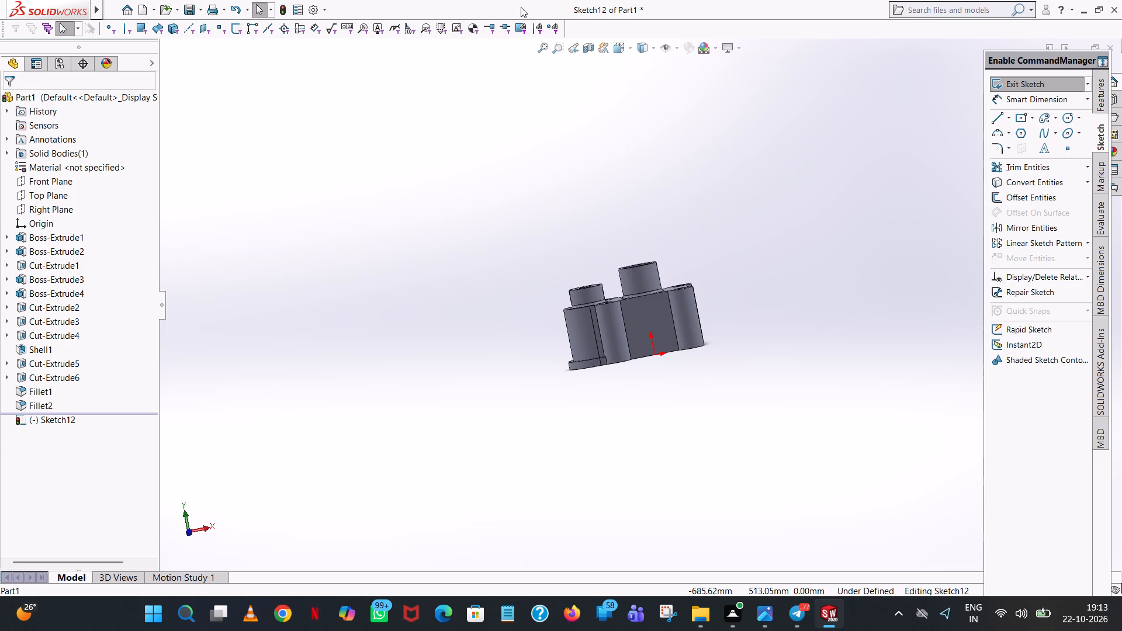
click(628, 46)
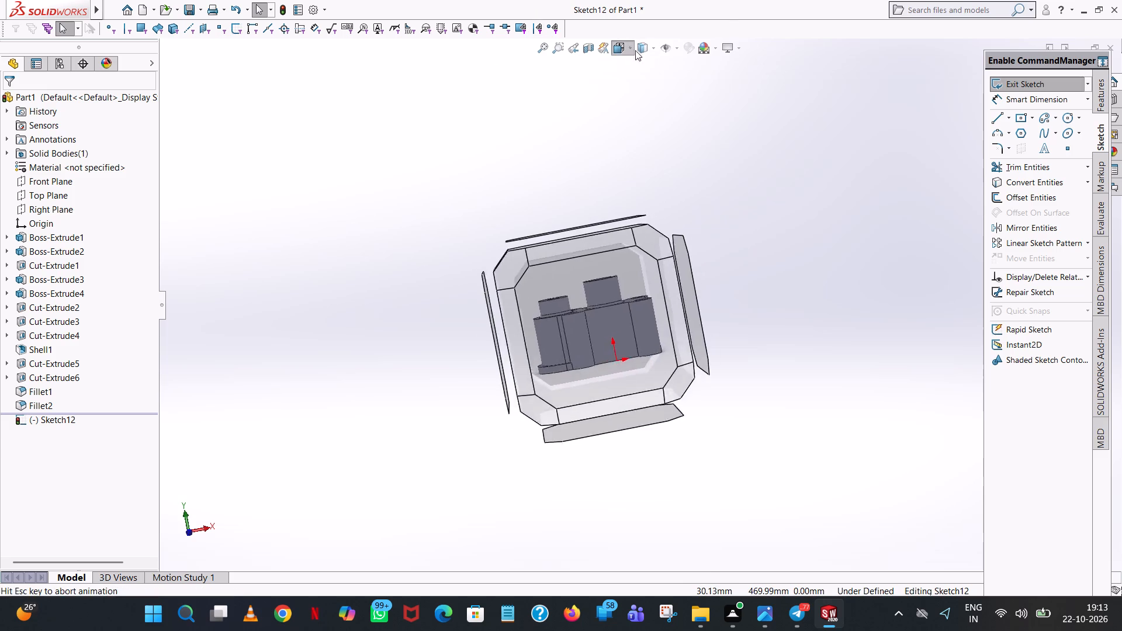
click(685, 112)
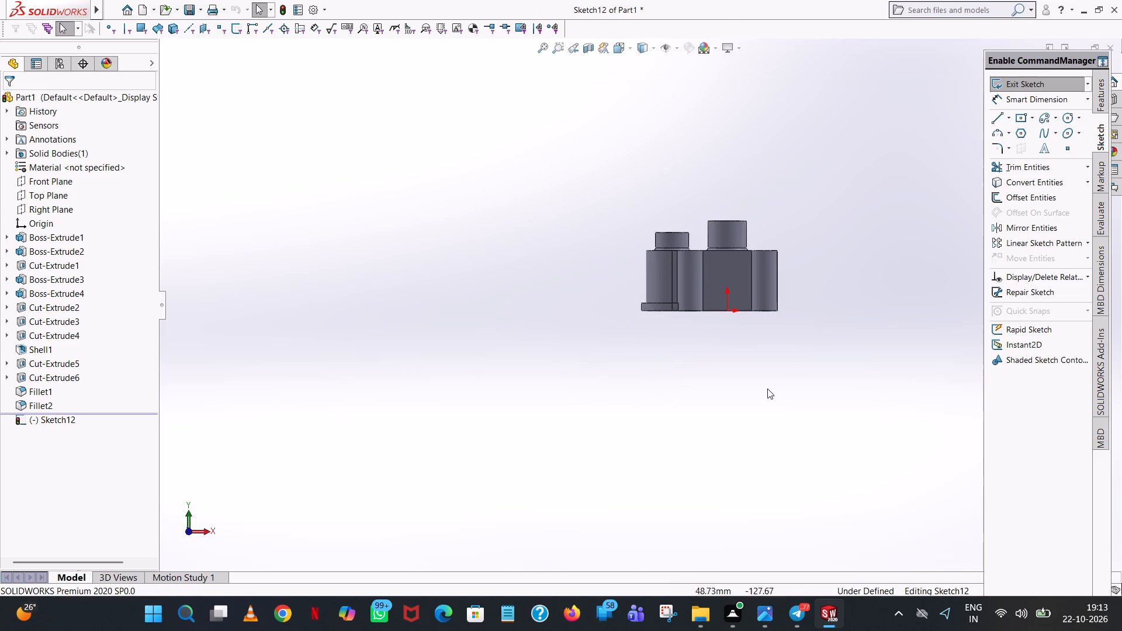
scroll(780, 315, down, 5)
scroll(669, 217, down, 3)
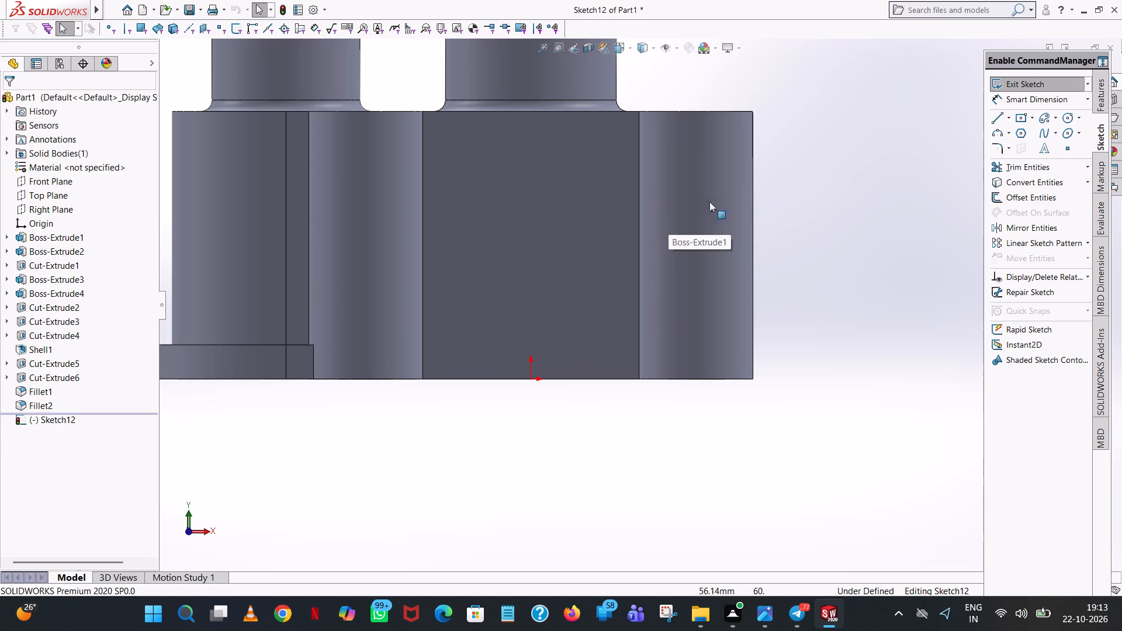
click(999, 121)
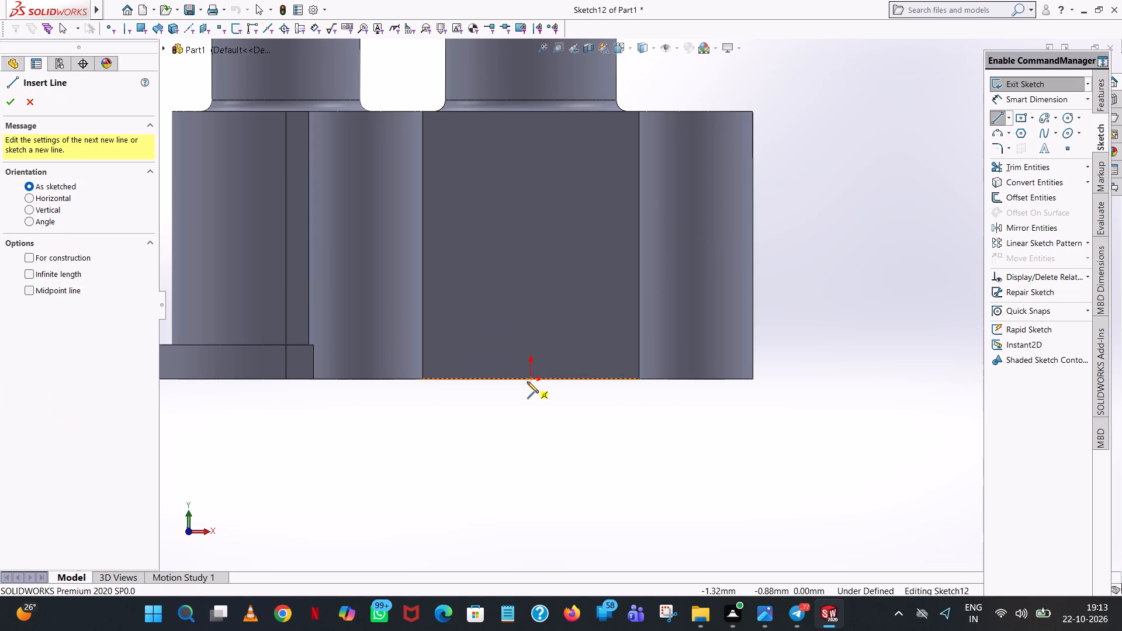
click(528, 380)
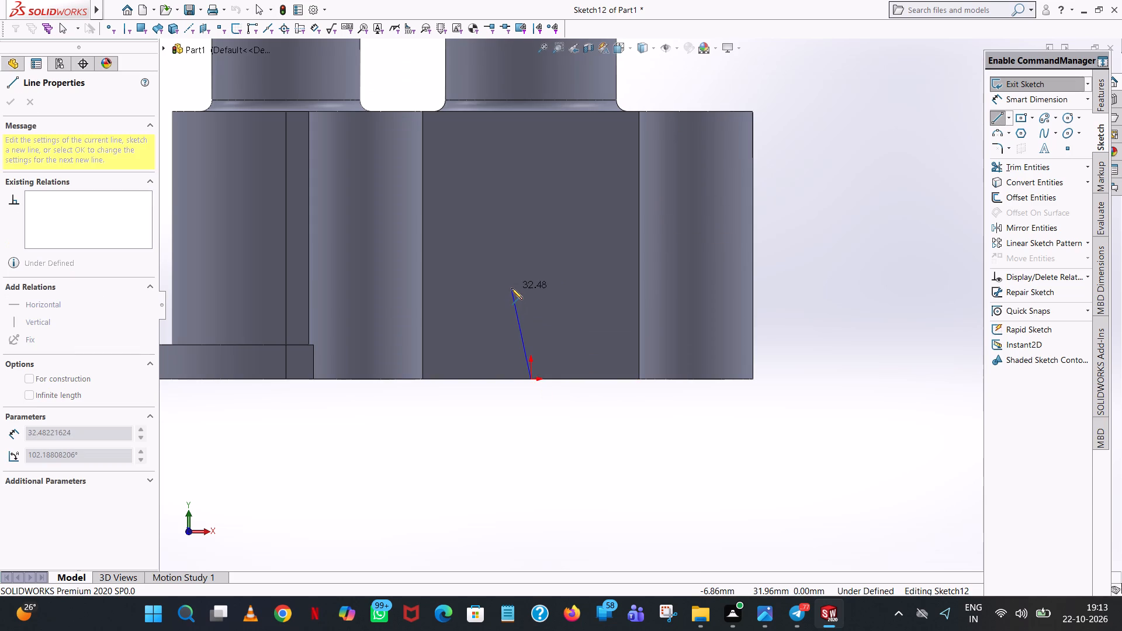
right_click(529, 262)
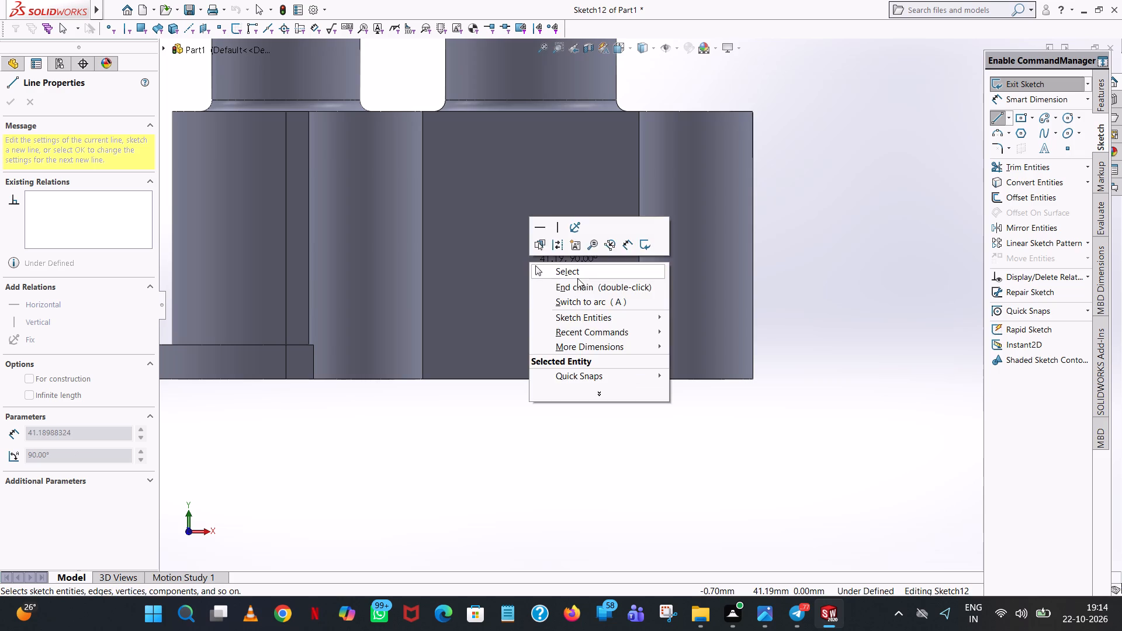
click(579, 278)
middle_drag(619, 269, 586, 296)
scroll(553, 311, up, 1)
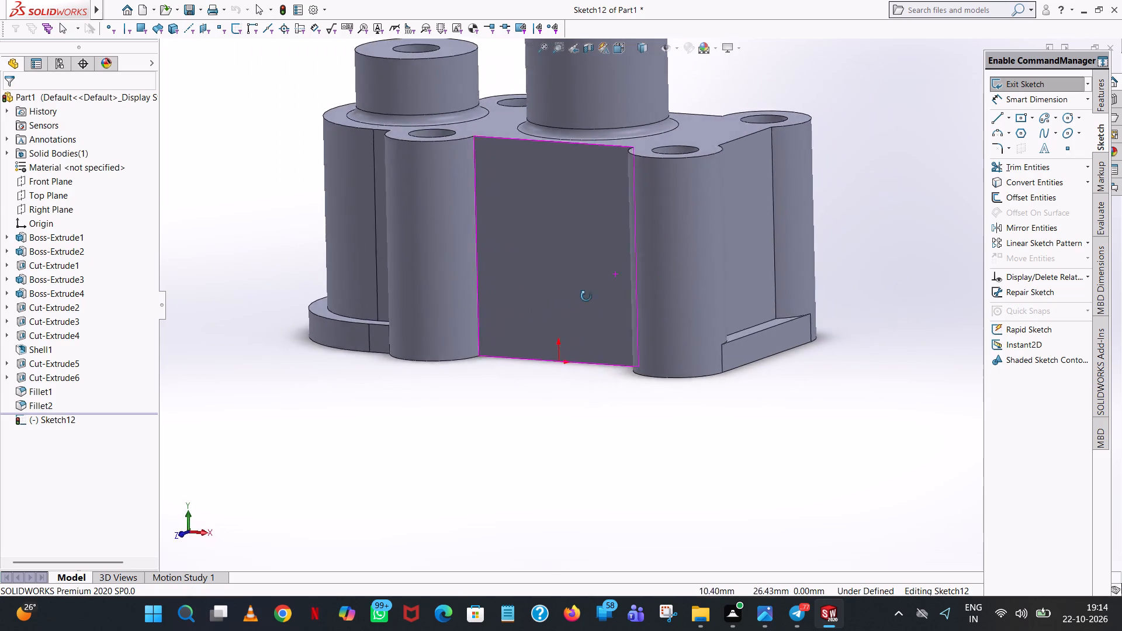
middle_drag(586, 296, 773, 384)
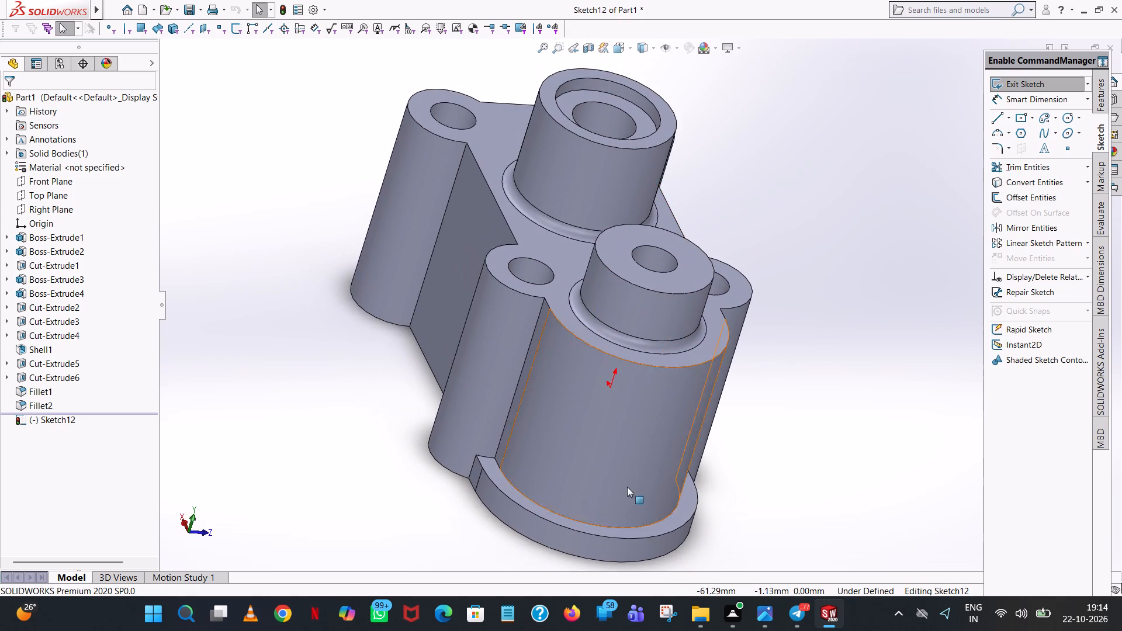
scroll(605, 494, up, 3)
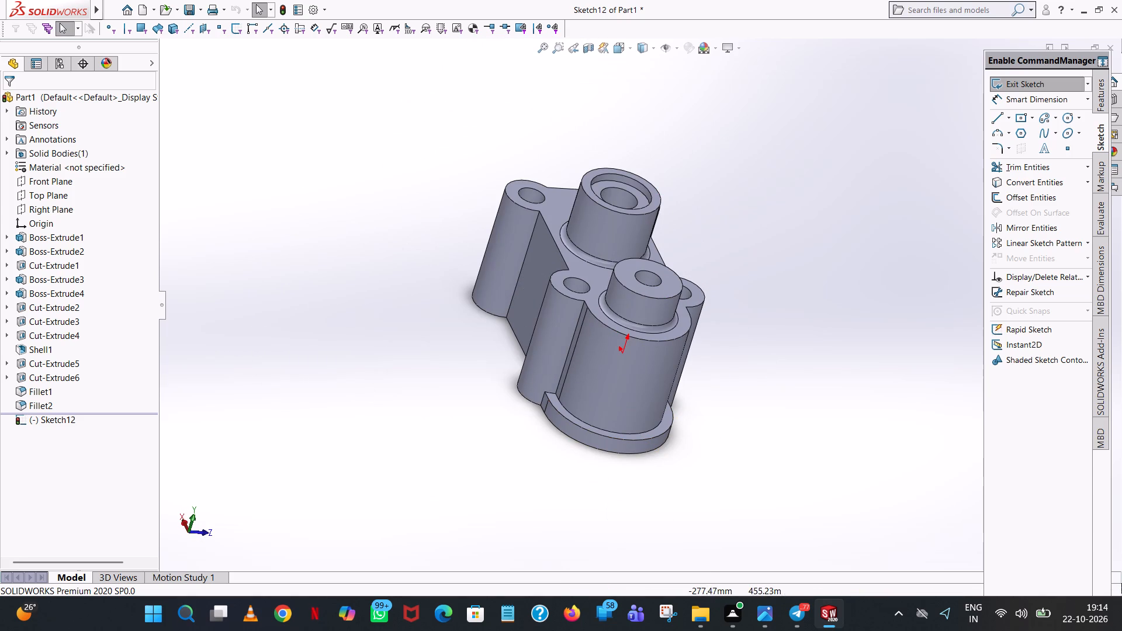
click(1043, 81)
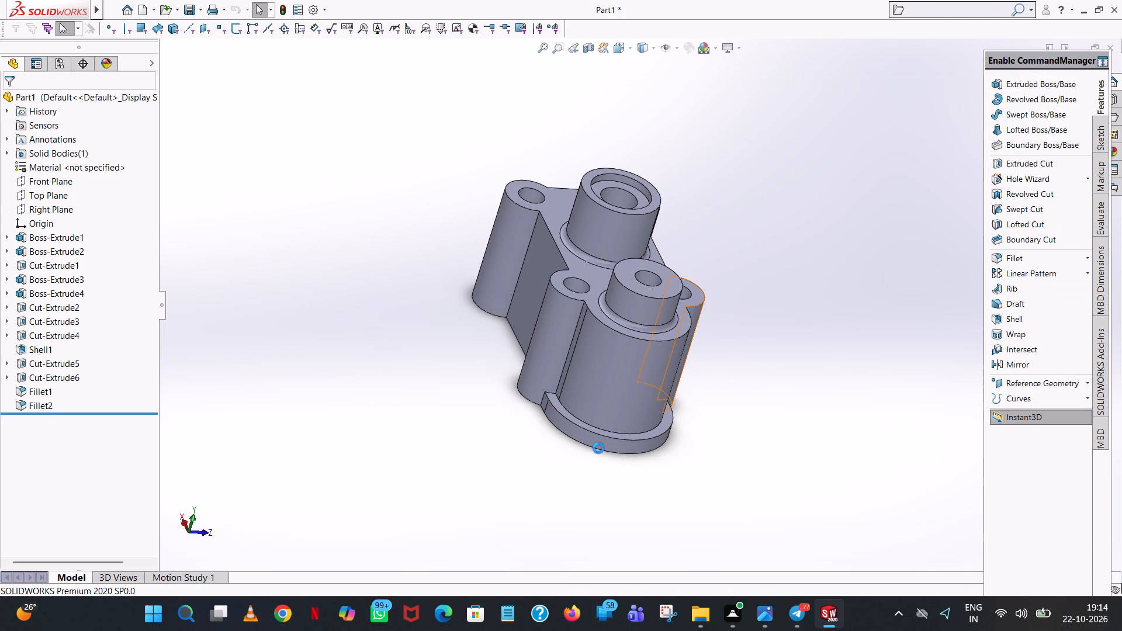
Open the sketch of the housing's base extrusion for editing from the flange face at the rounded end.
click(554, 415)
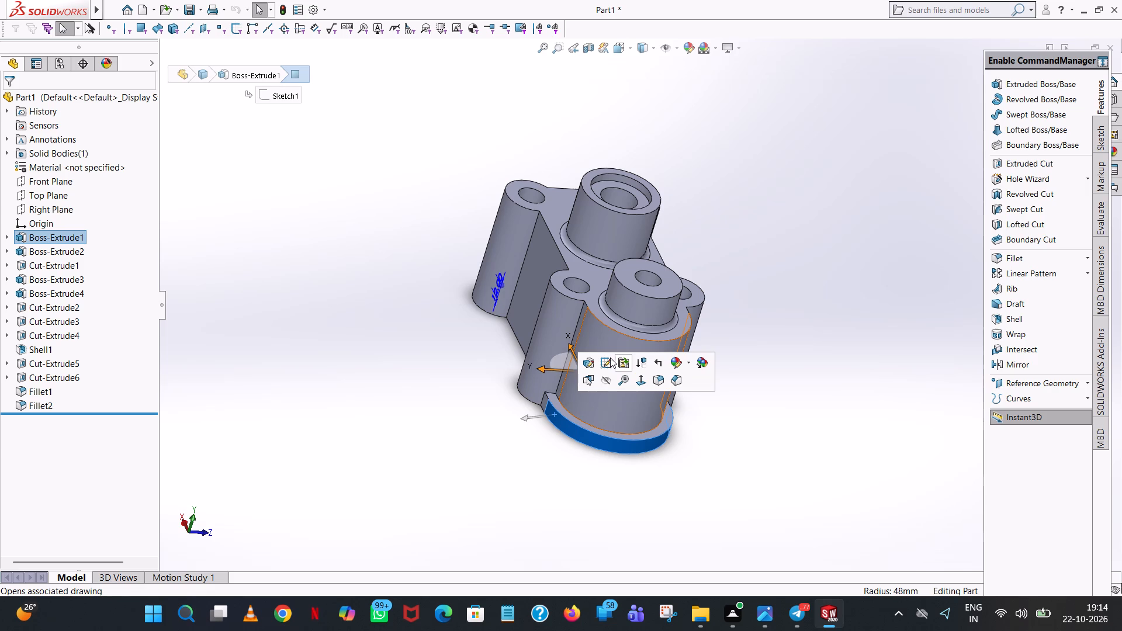
click(610, 358)
middle_drag(676, 344, 678, 439)
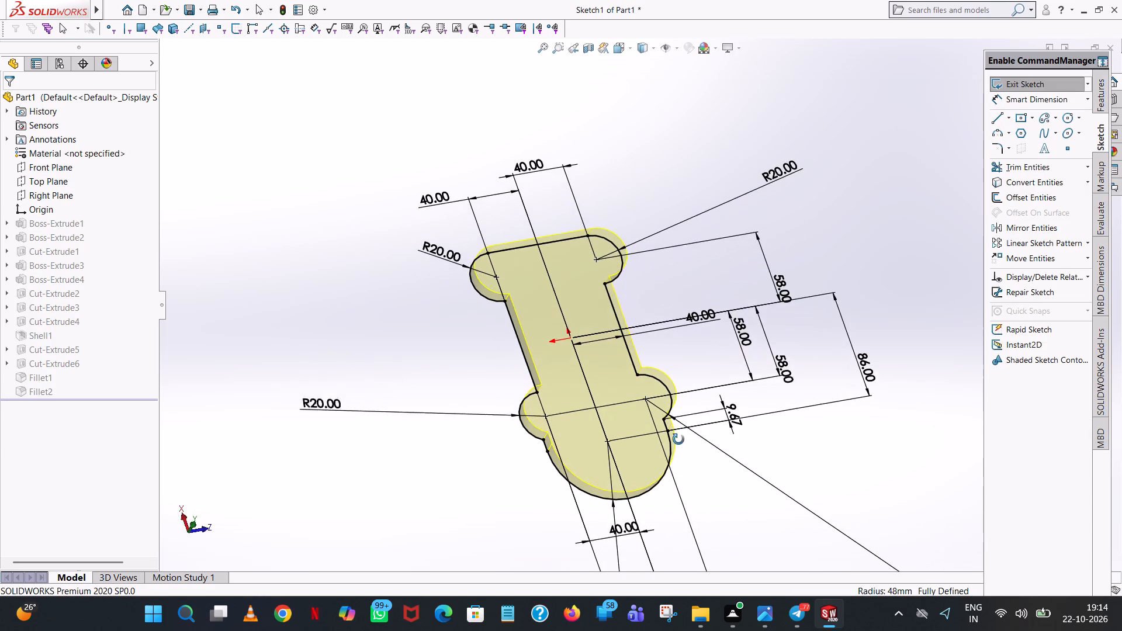
middle_drag(678, 439, 657, 477)
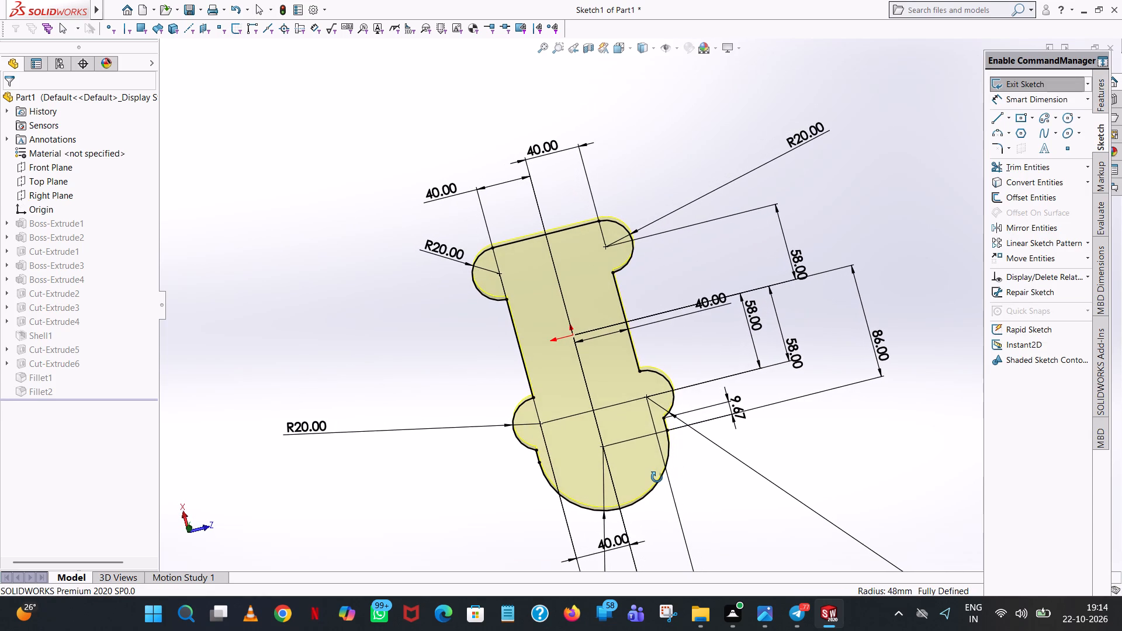
middle_drag(657, 477, 661, 503)
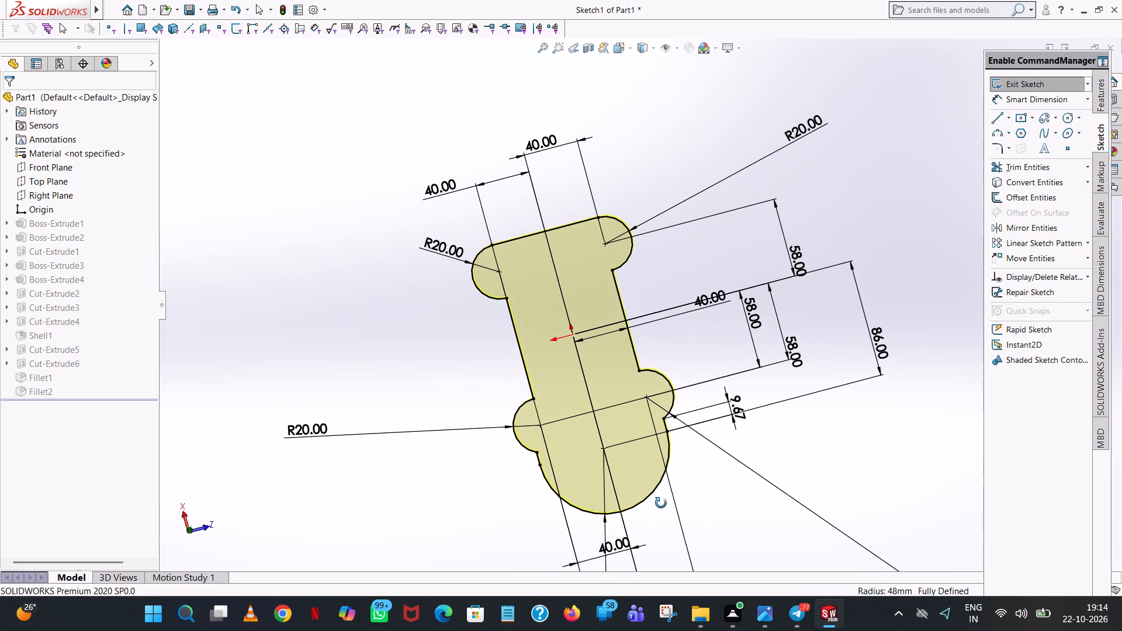
middle_drag(661, 503, 659, 492)
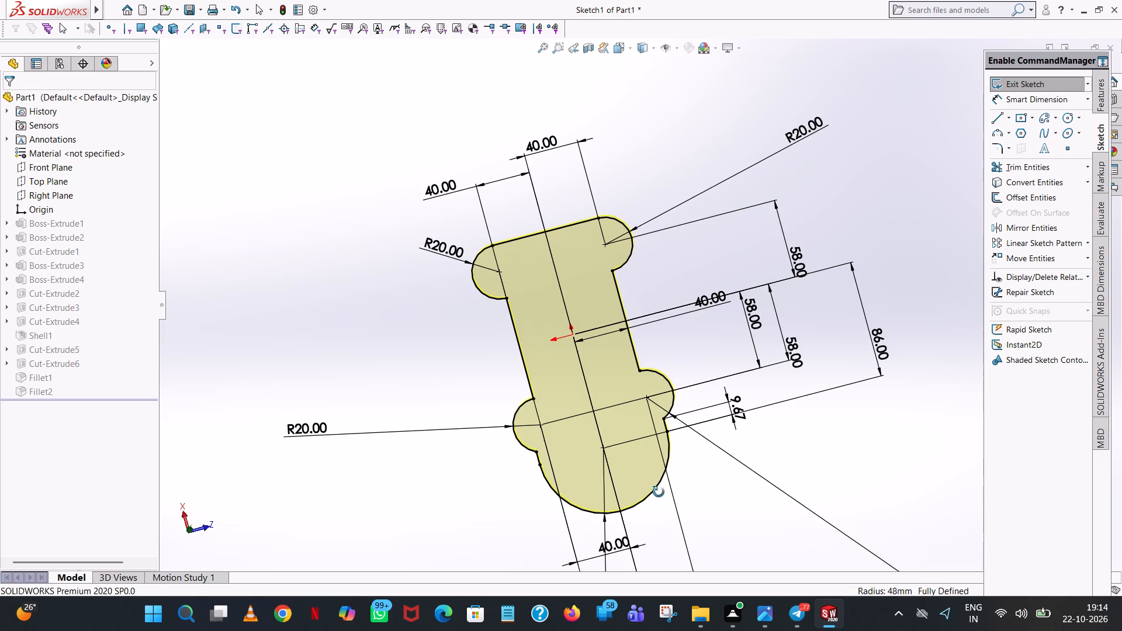
middle_drag(659, 492, 666, 484)
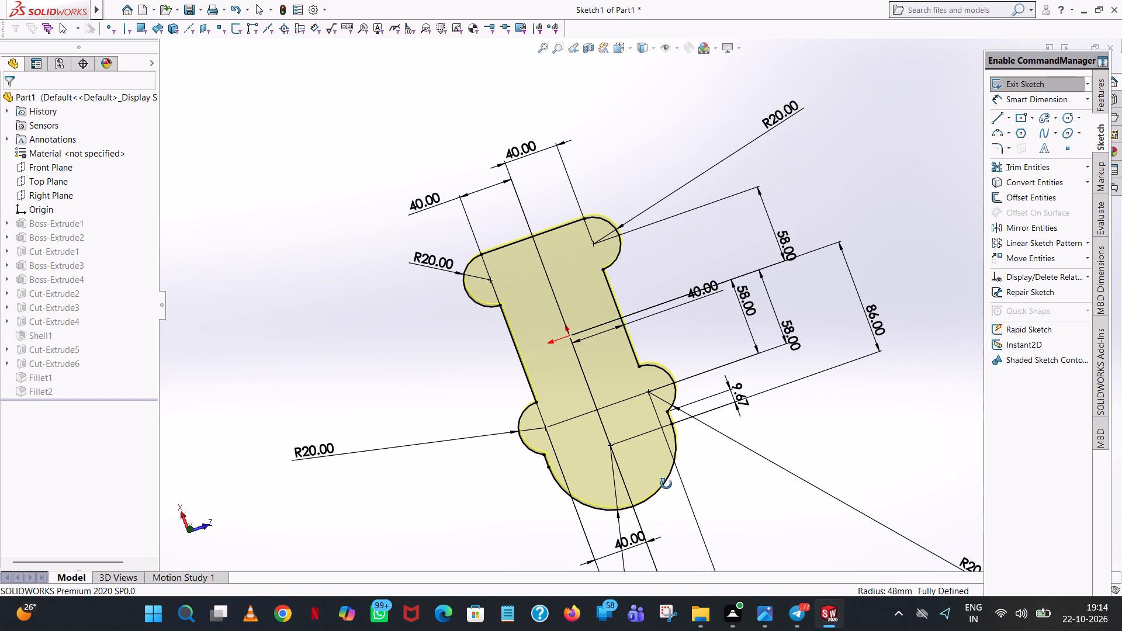
middle_drag(666, 484, 671, 518)
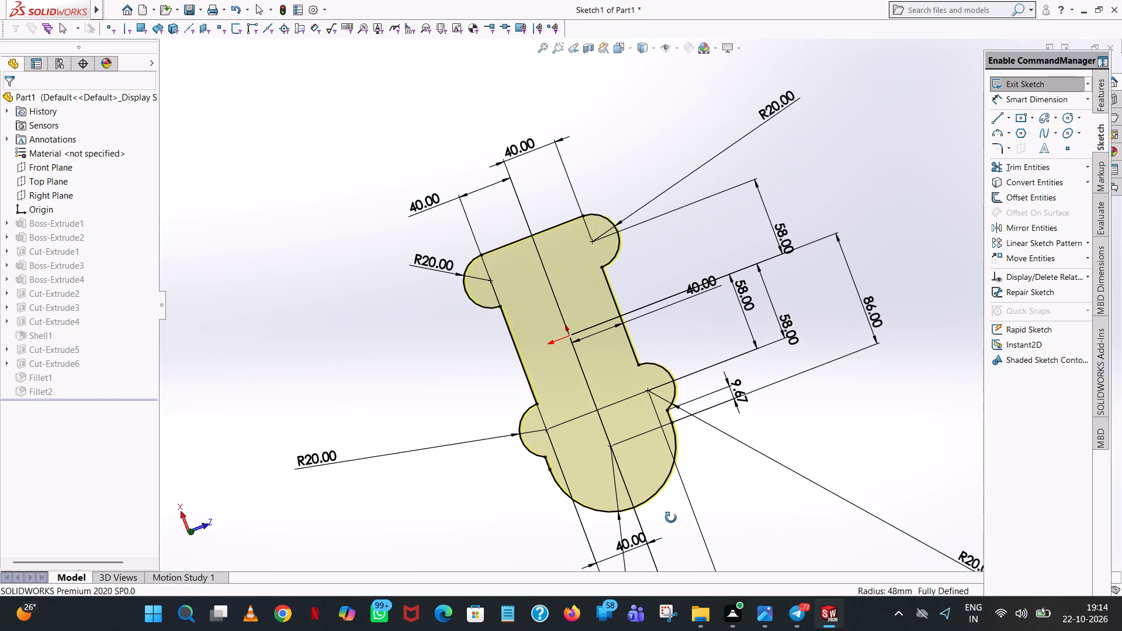
middle_drag(671, 518, 659, 502)
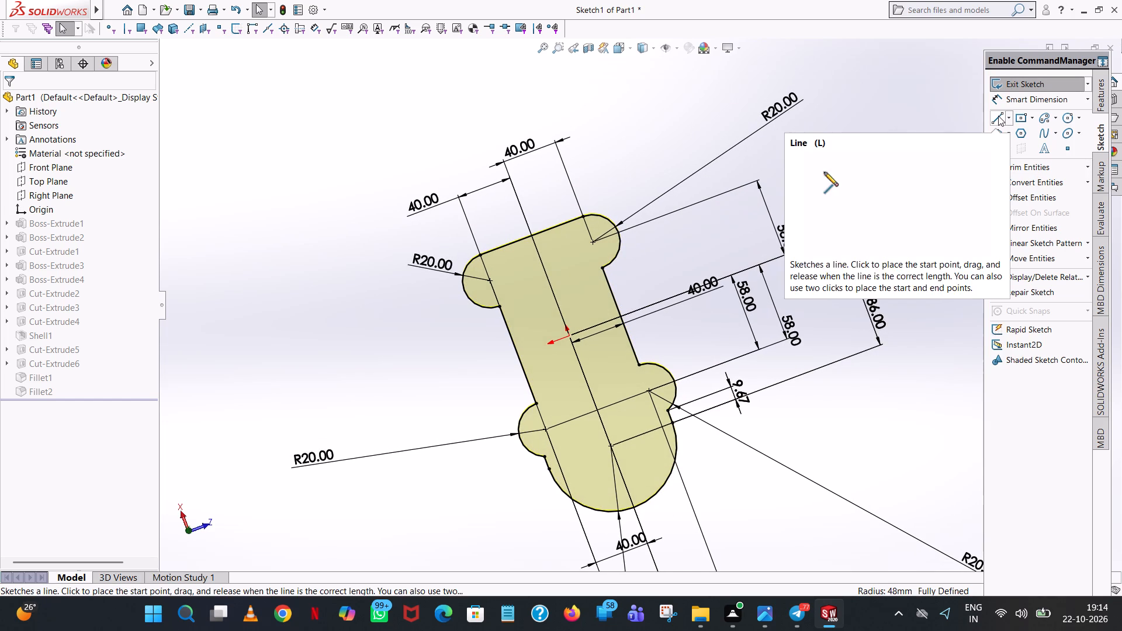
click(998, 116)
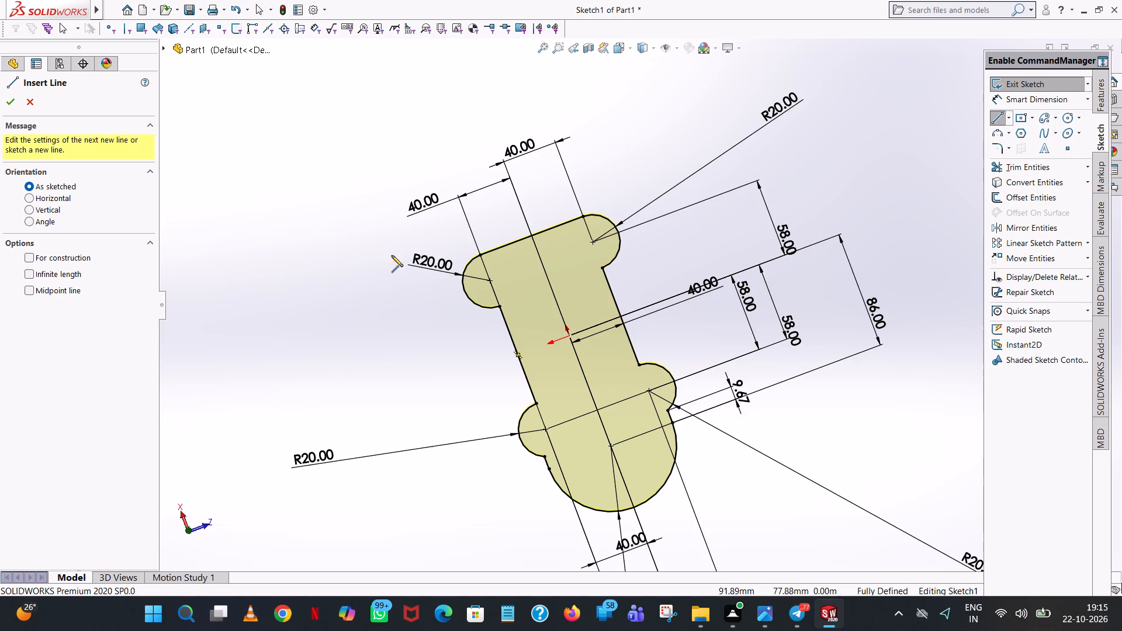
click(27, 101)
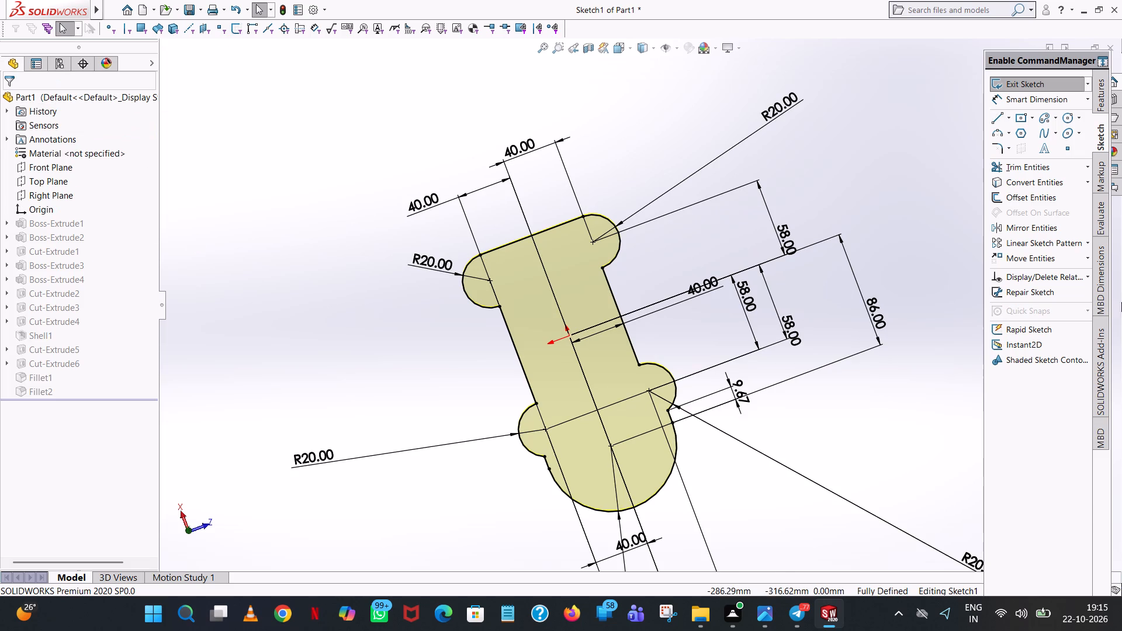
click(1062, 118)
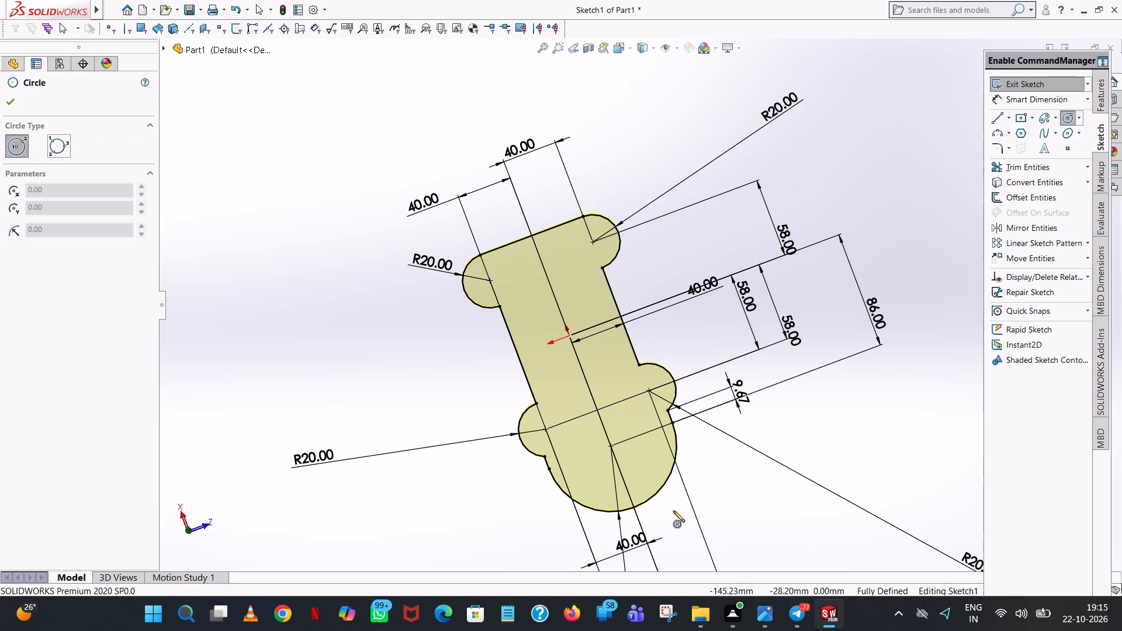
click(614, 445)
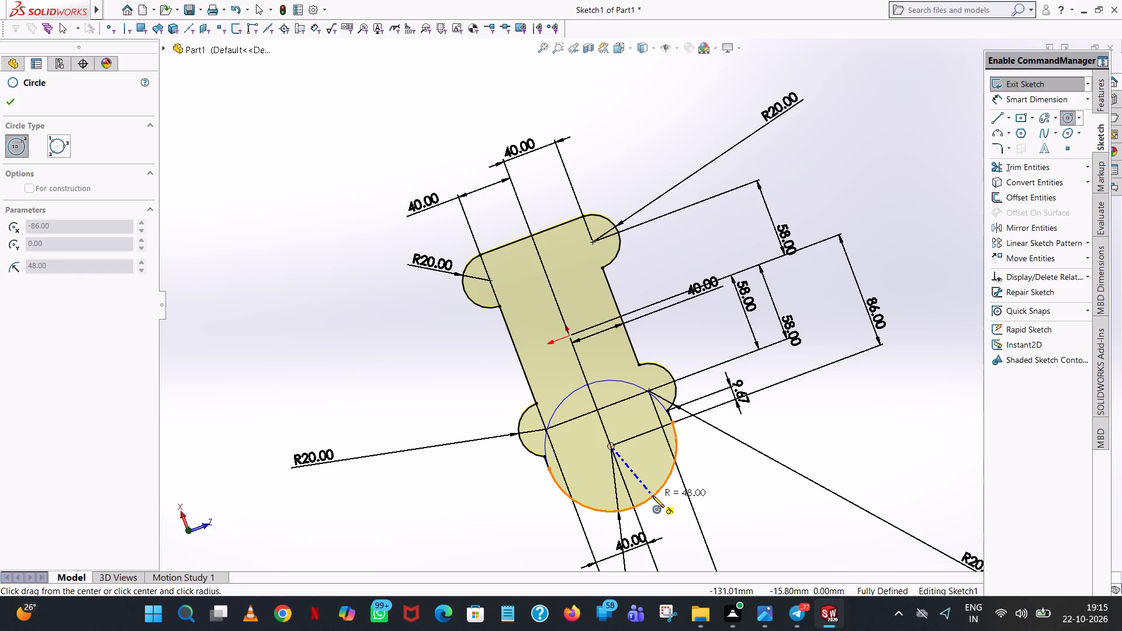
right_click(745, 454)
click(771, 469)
Sketch a line about 126 mm long from the end of the large end arc to the far corner lobe's arc on the same side.
scroll(679, 422, down, 5)
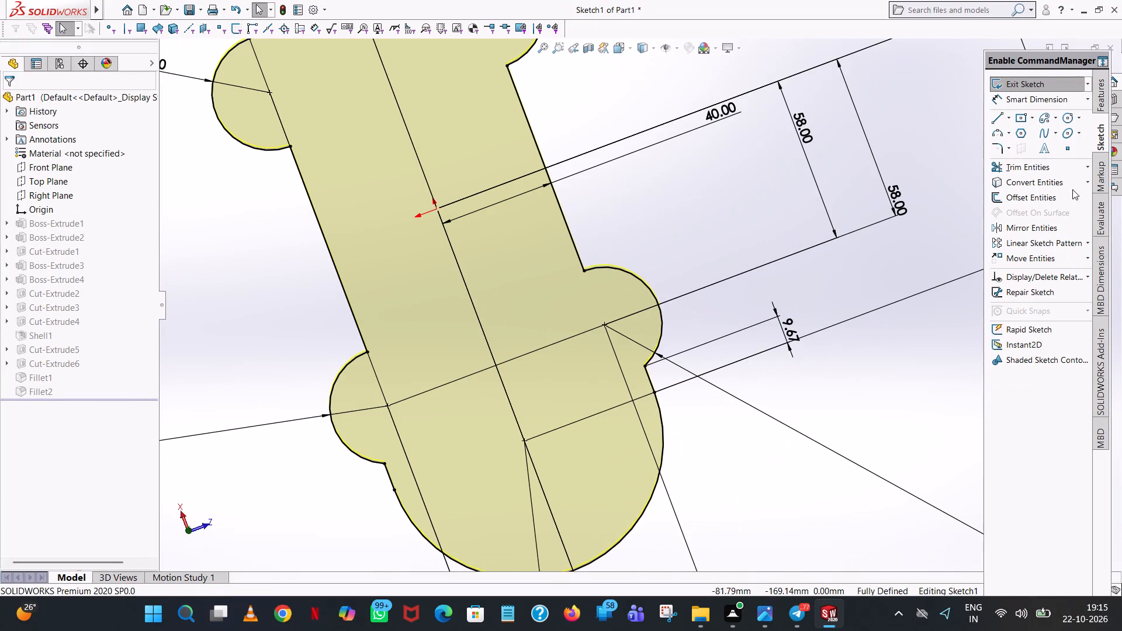
click(998, 115)
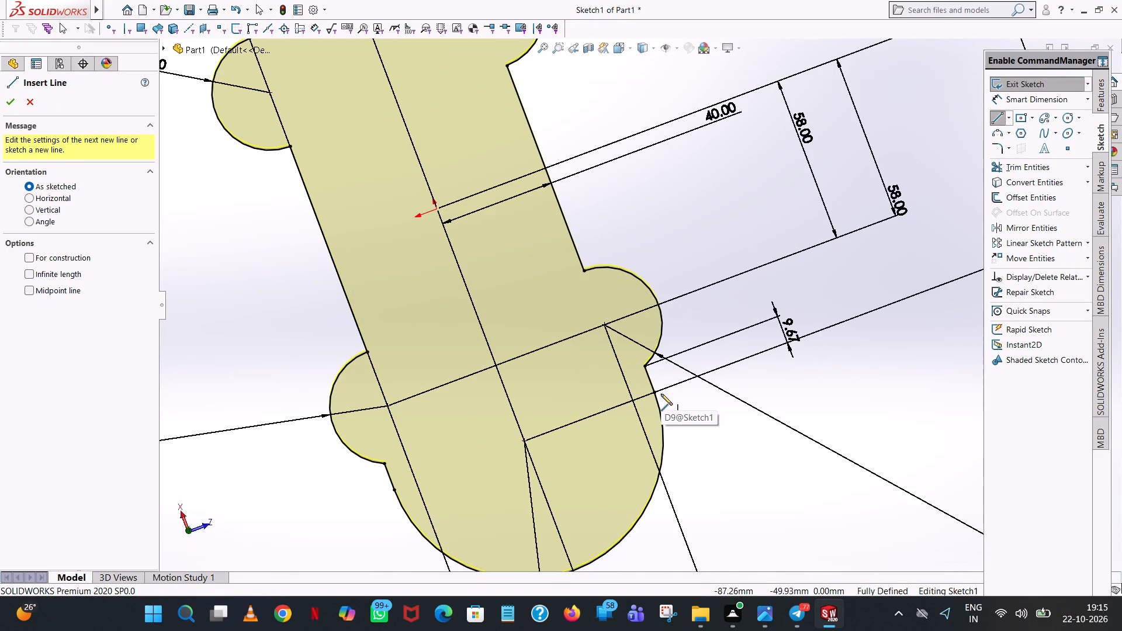
click(653, 392)
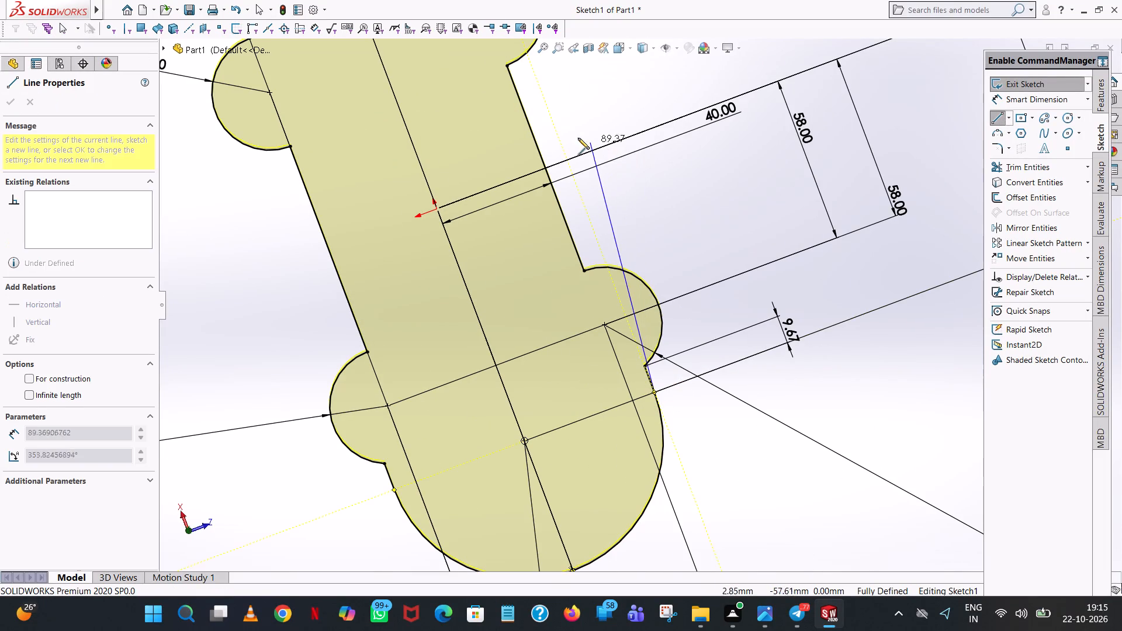
scroll(554, 120, up, 1)
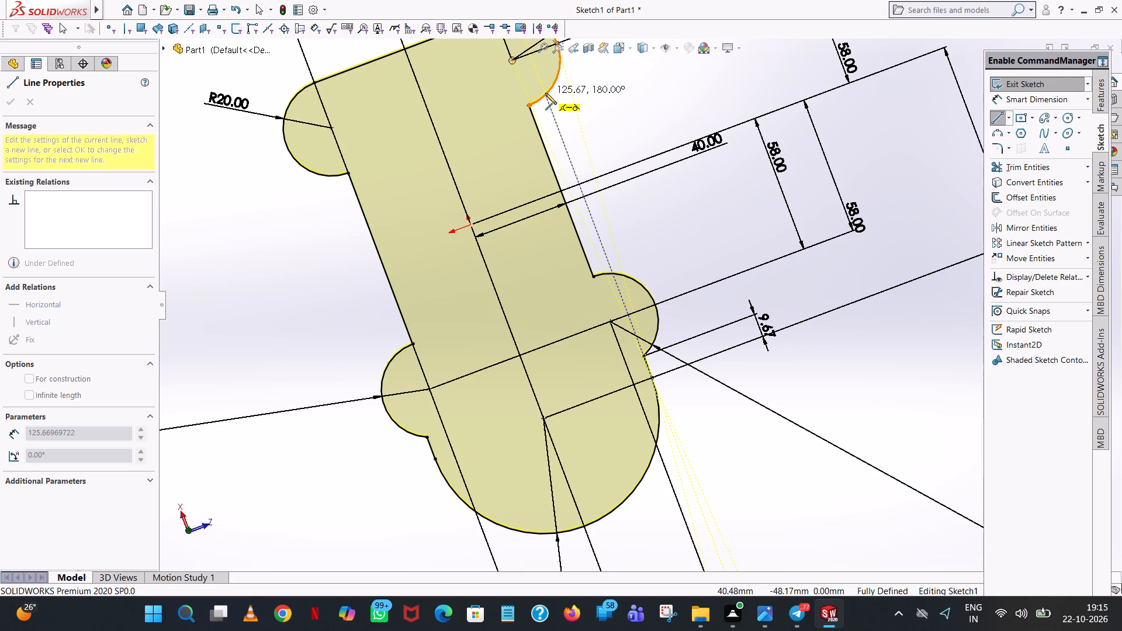
click(545, 93)
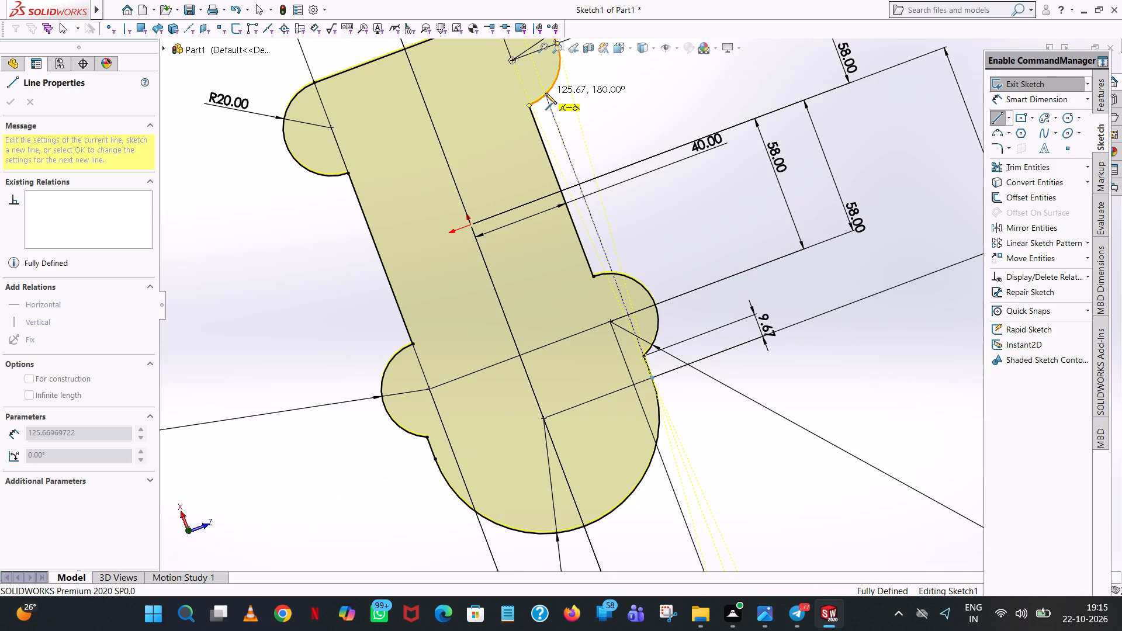
right_click(545, 93)
click(568, 106)
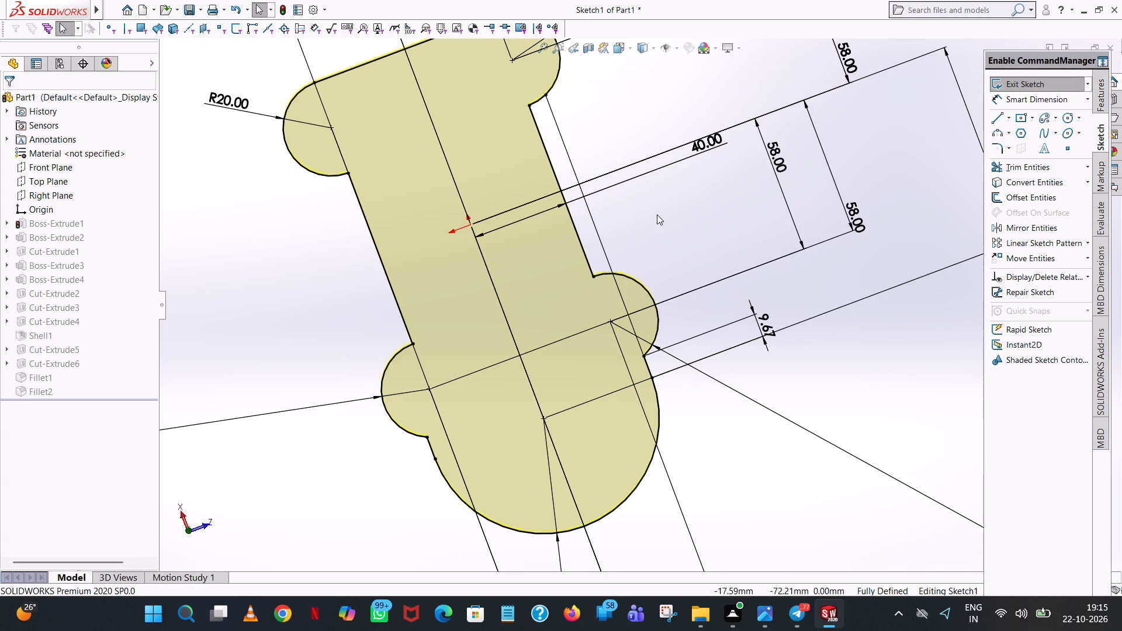
Sketch a line about 130 mm long from the large end arc's other end to the far corner lobe's arc on that side.
click(999, 115)
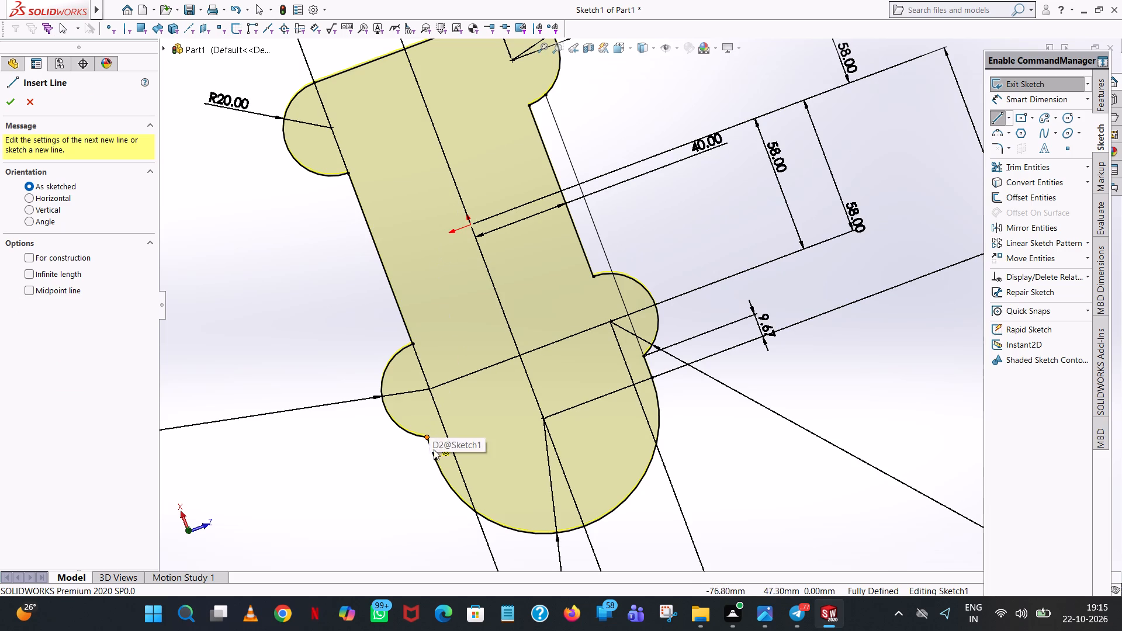
click(436, 461)
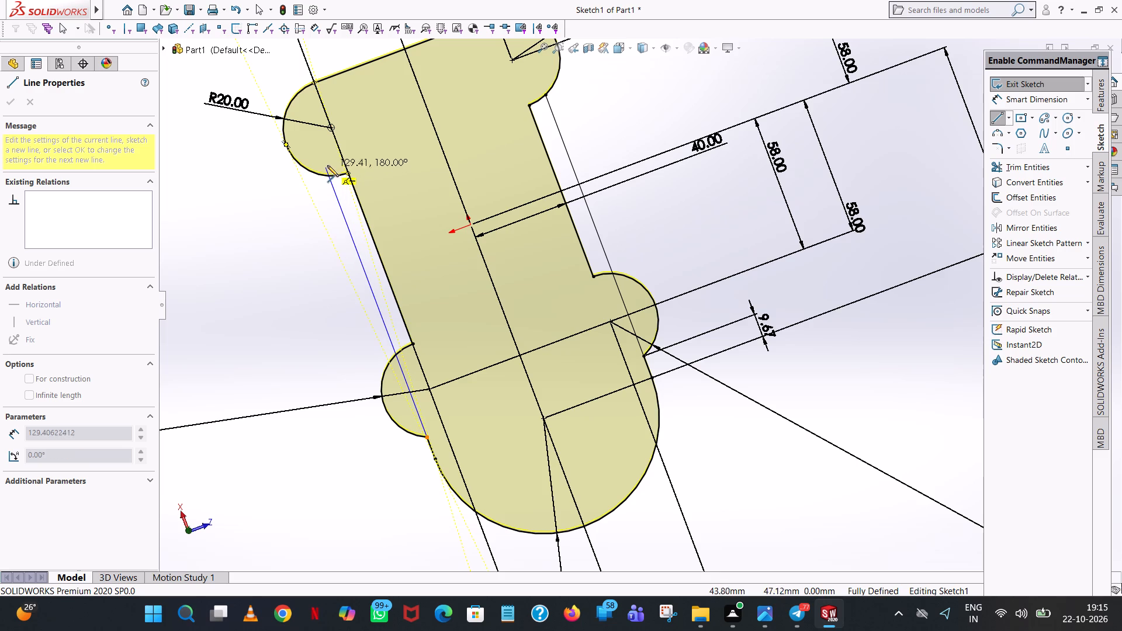
click(327, 164)
right_click(327, 164)
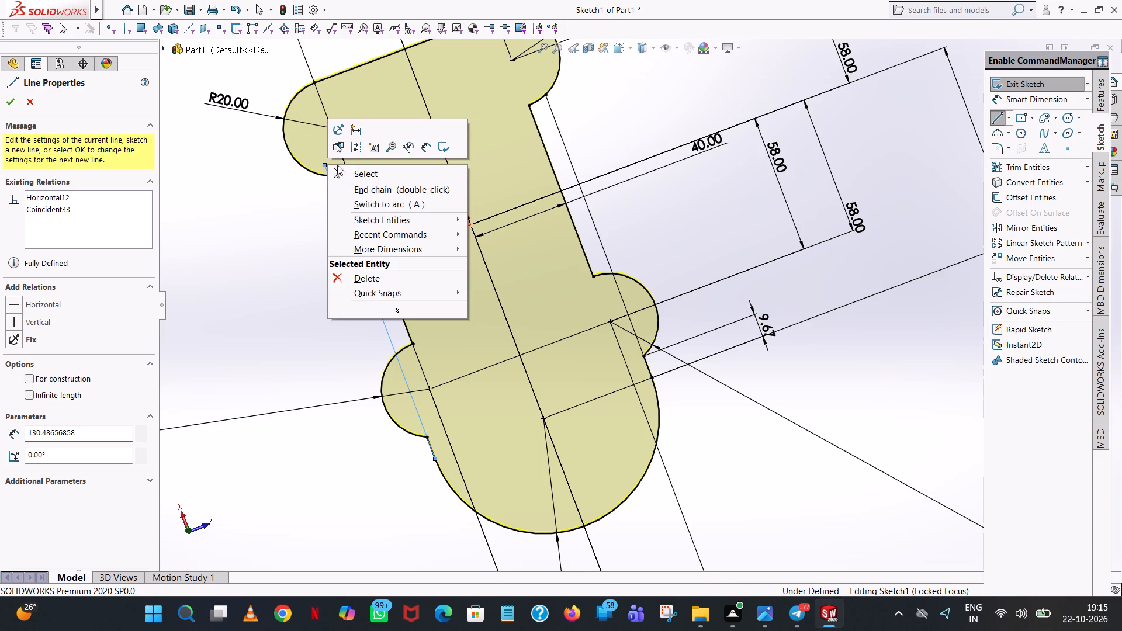
click(362, 169)
Trim the old inner side lines, the leftover lobe arc pieces and the parts of the new side lines inside the lobes.
click(1027, 164)
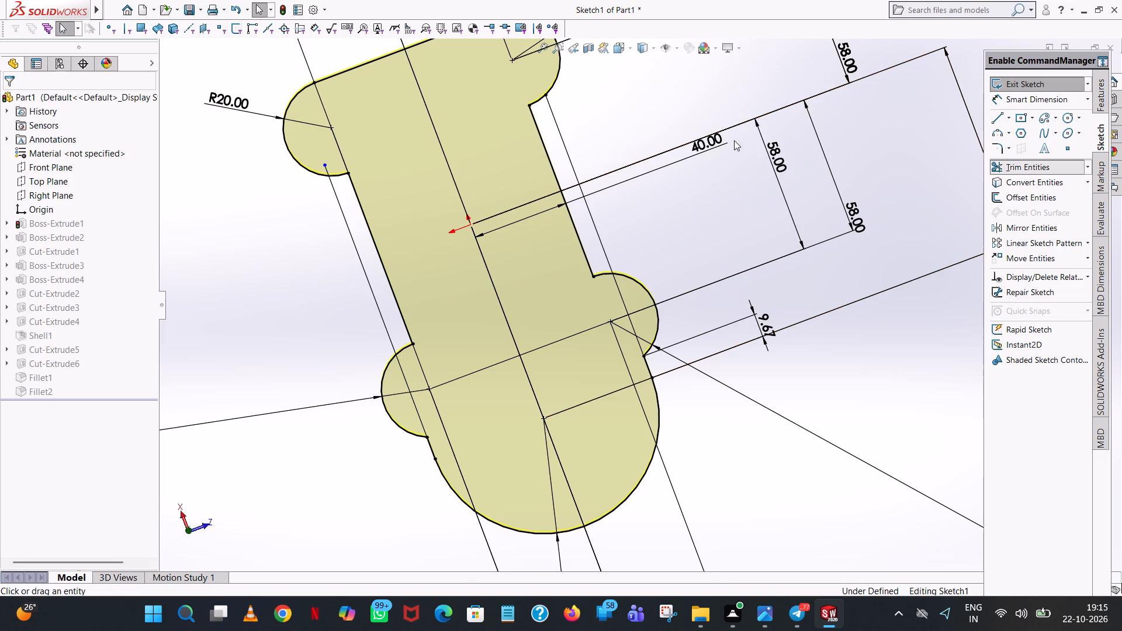
click(328, 165)
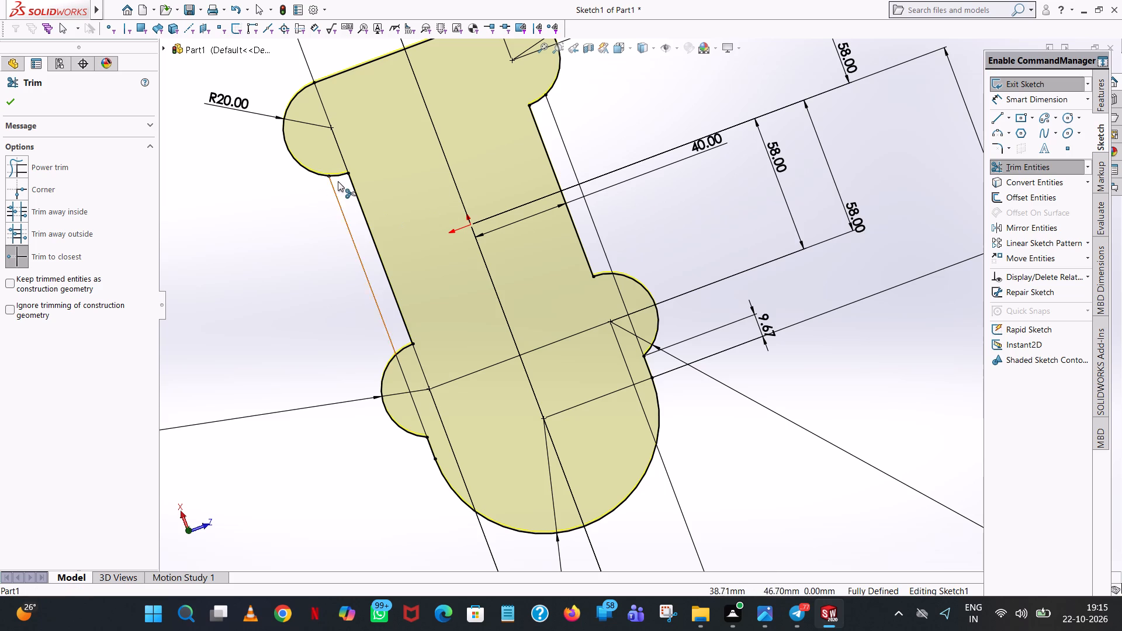
click(341, 174)
click(352, 185)
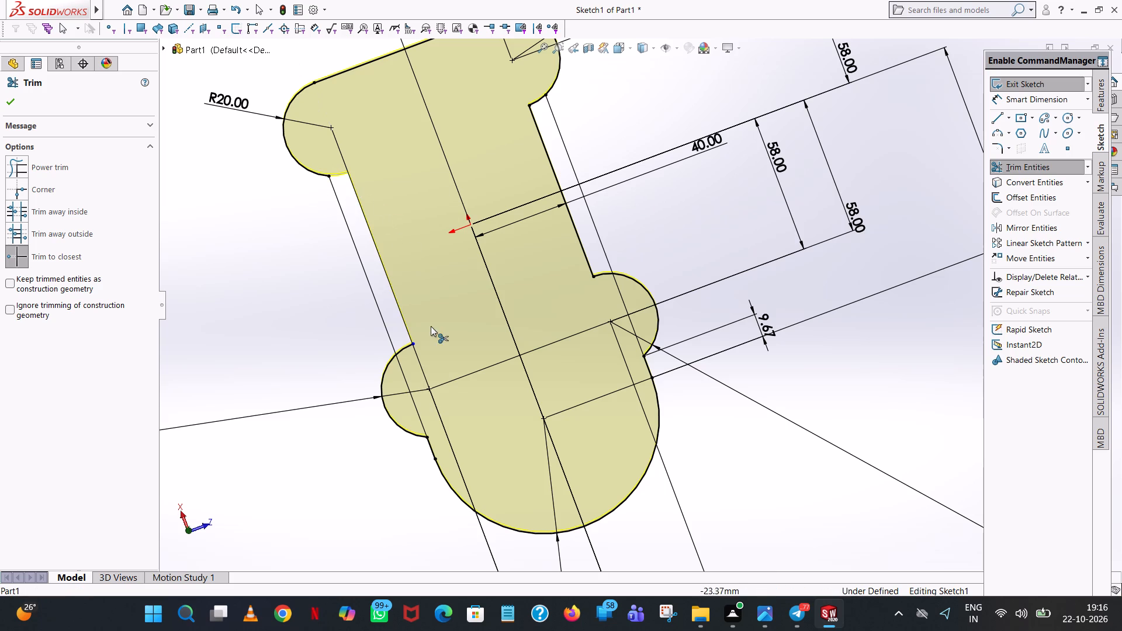
click(410, 344)
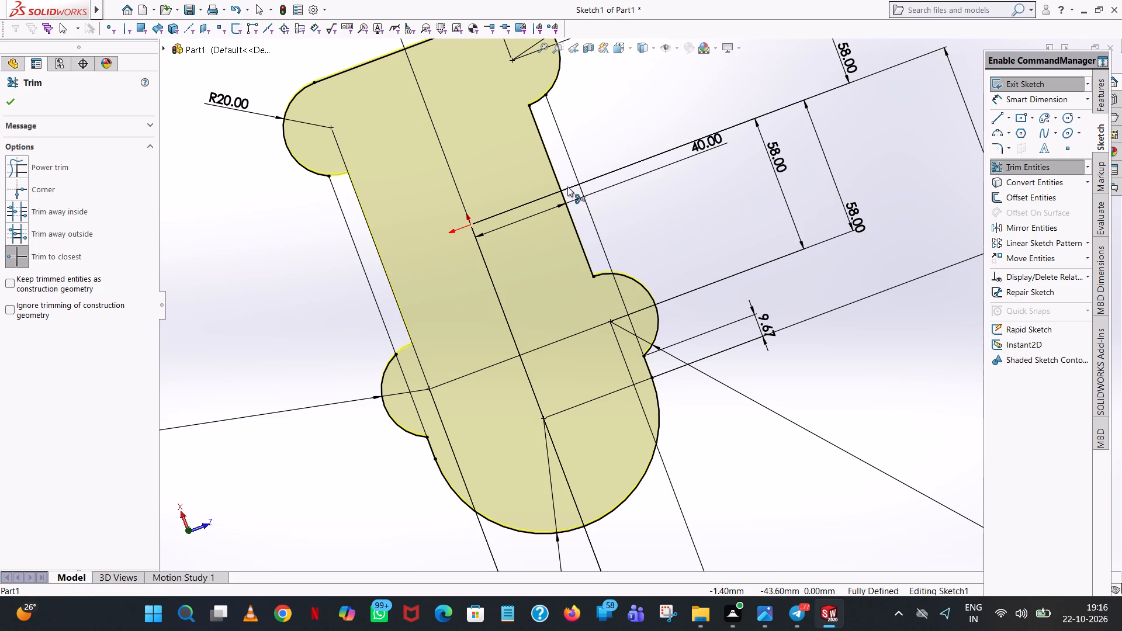
click(553, 172)
click(536, 101)
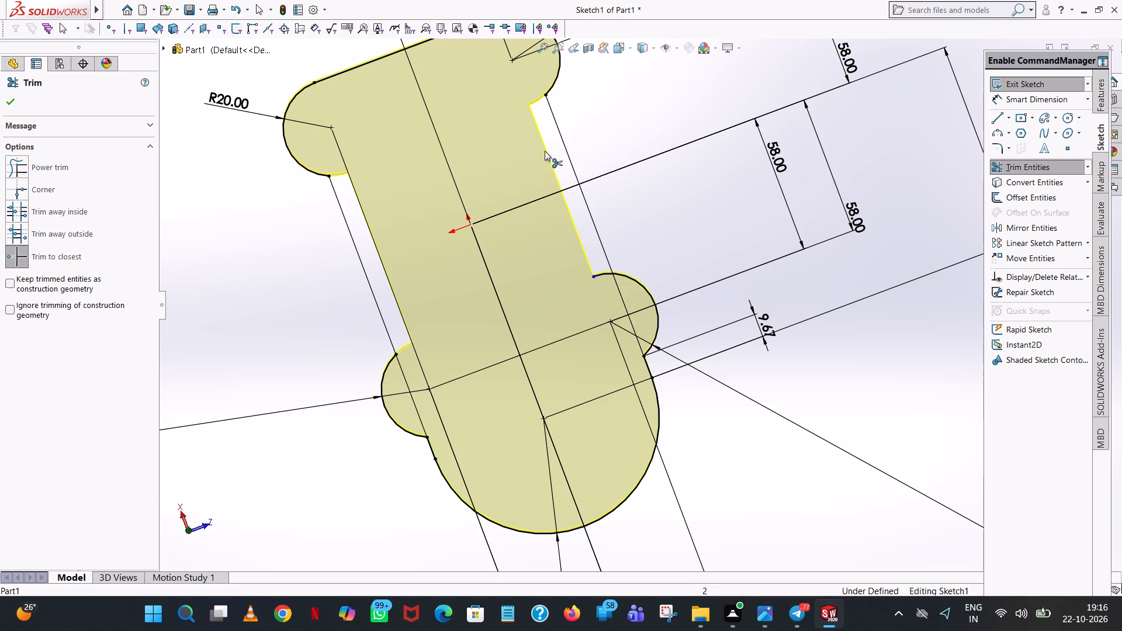
click(601, 278)
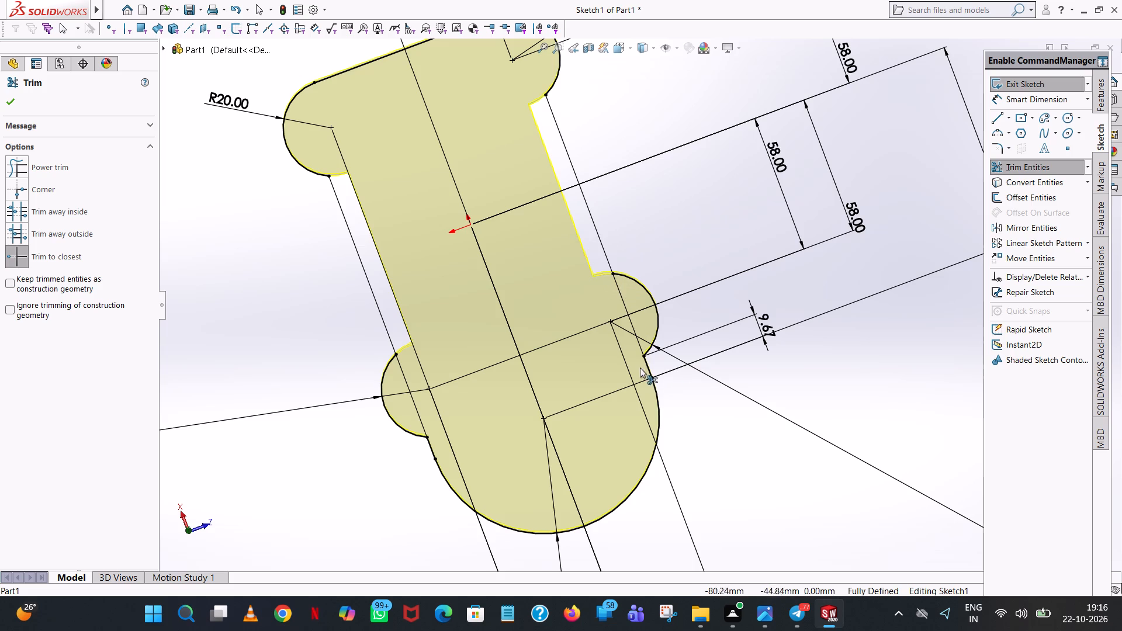
click(625, 304)
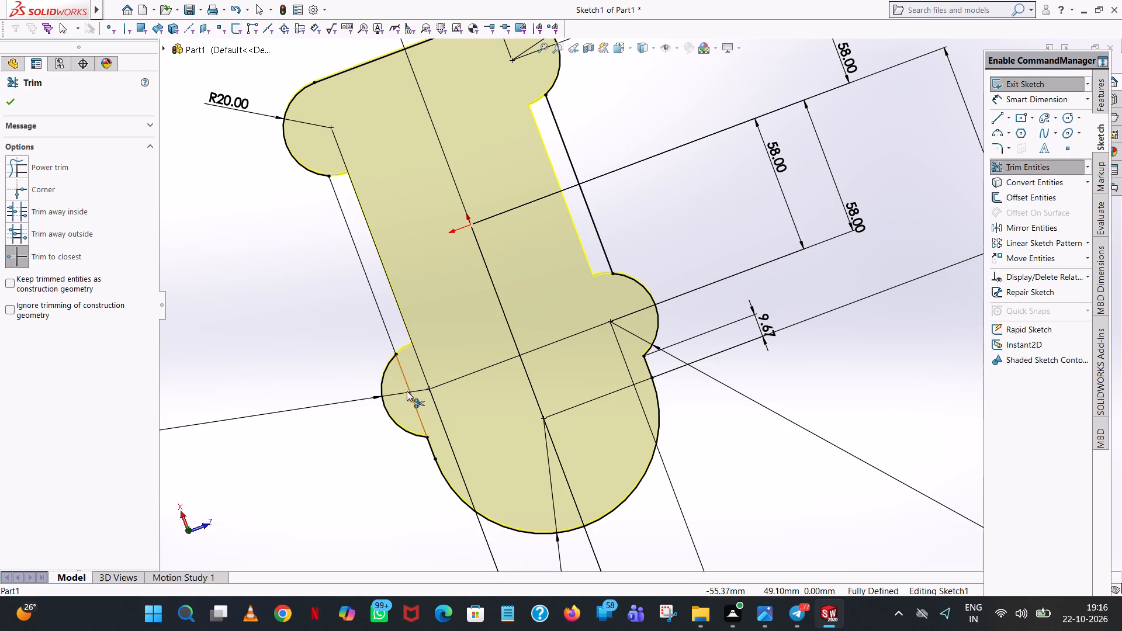
click(407, 391)
Exit the base profile sketch, choosing to rebuild anyway, and dismiss the error report.
scroll(434, 459, down, 9)
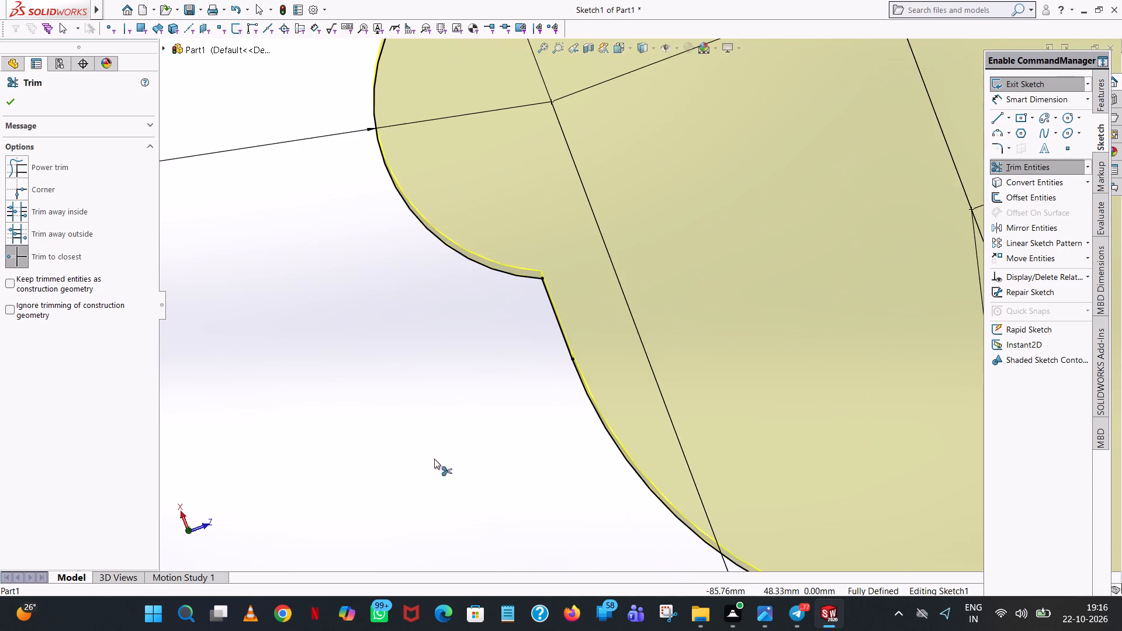
scroll(590, 335, down, 2)
scroll(590, 335, up, 15)
scroll(675, 280, up, 4)
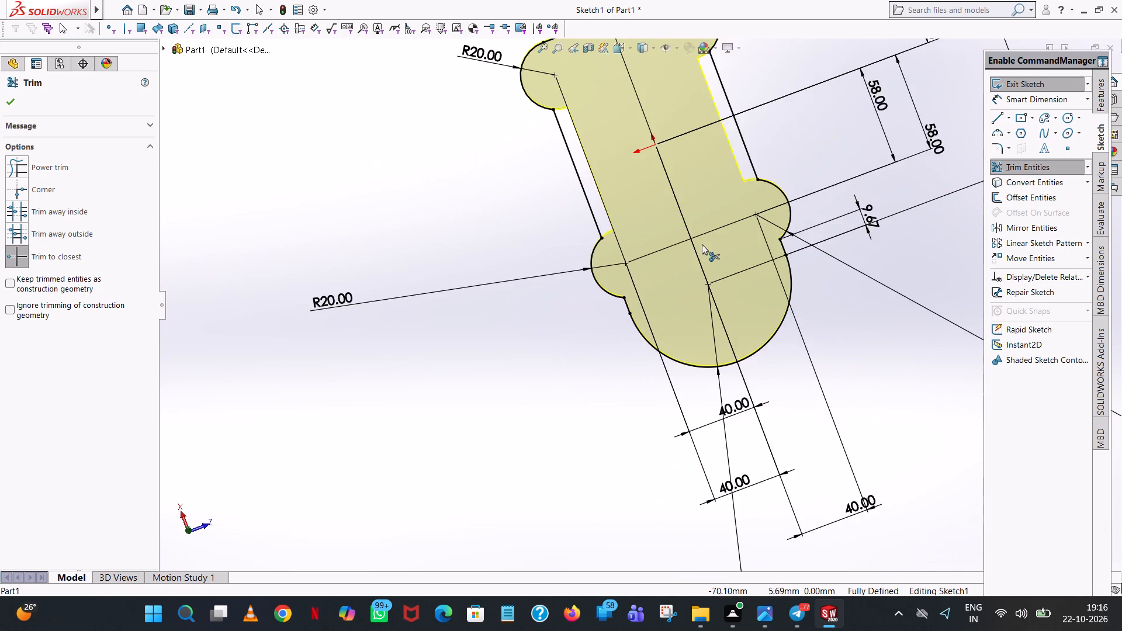
scroll(757, 160, up, 3)
click(1014, 84)
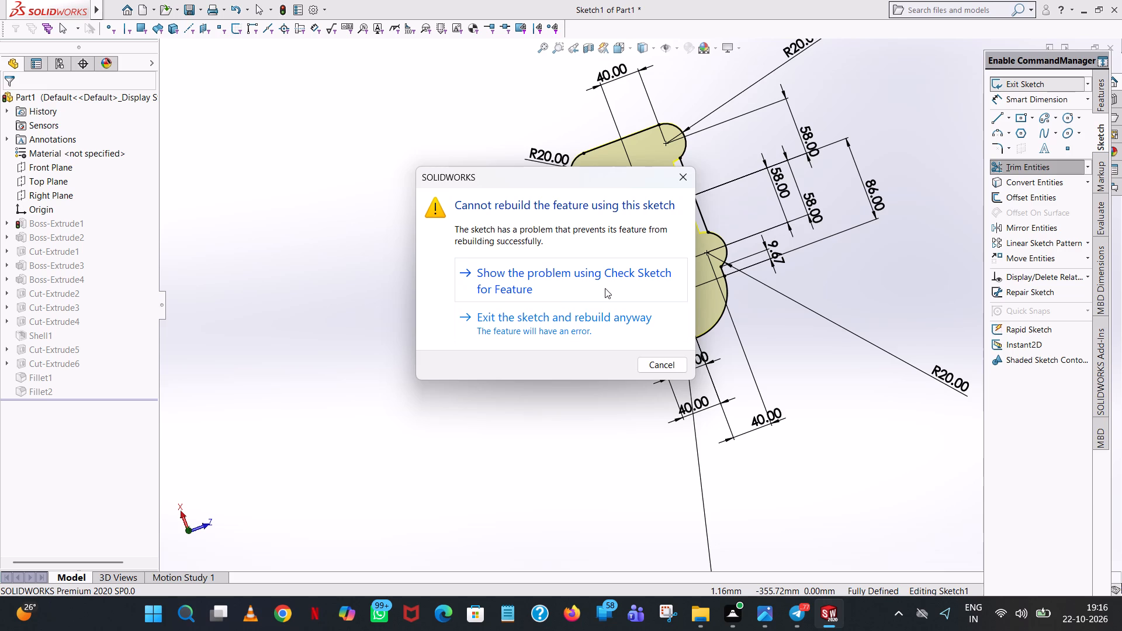
click(620, 330)
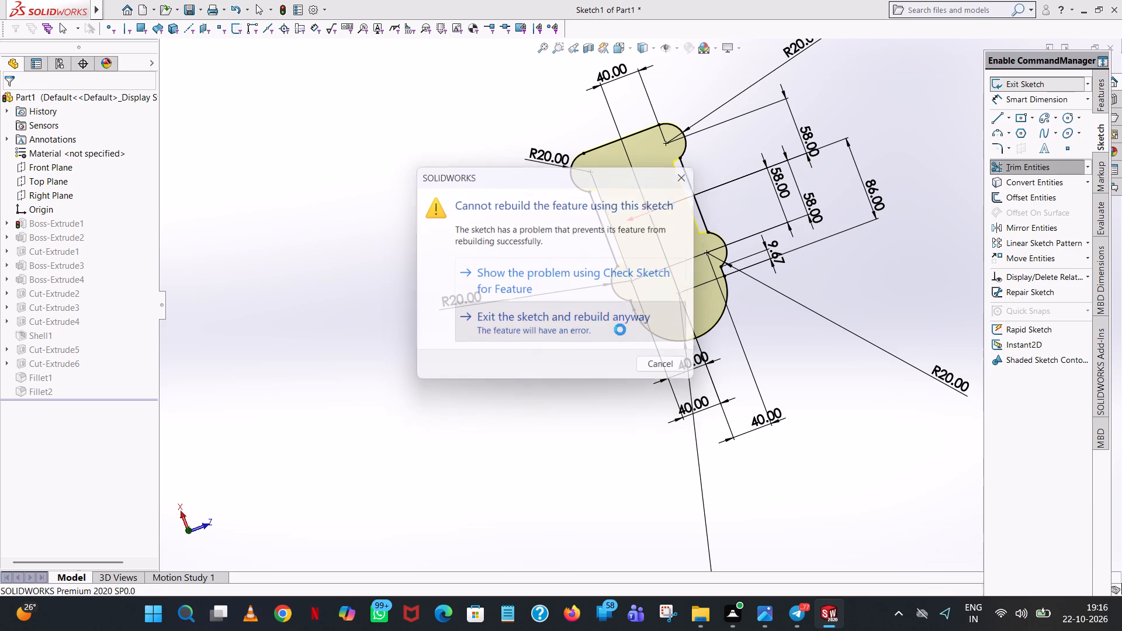
click(580, 317)
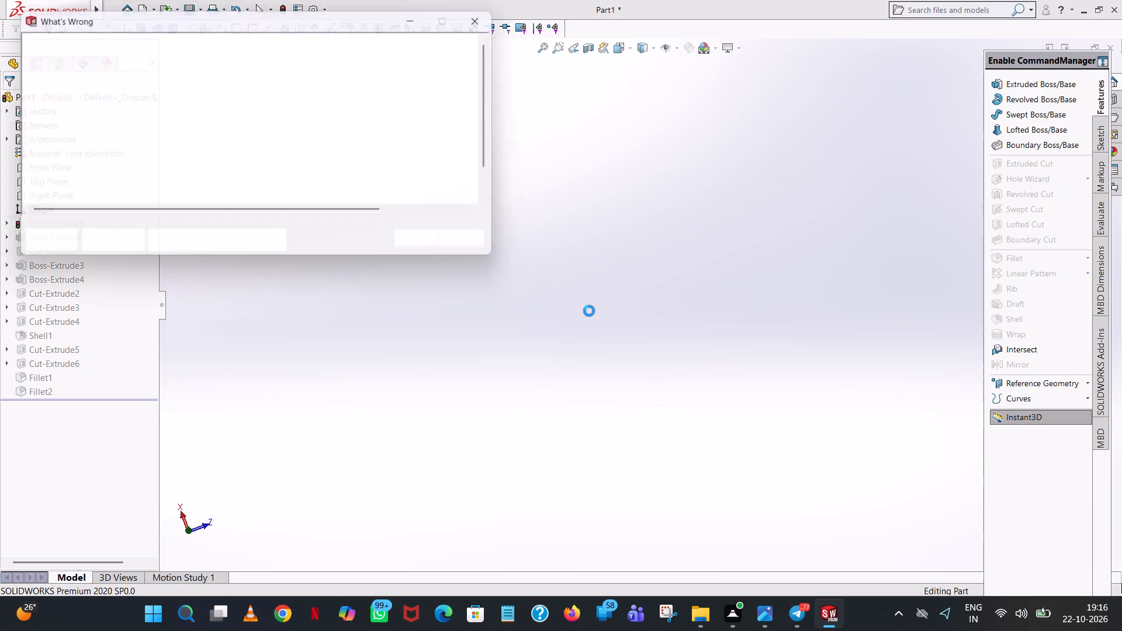
click(438, 247)
Examine the rebuilt housing from all around, including its side walls, top bosses and underside.
middle_drag(688, 345, 694, 321)
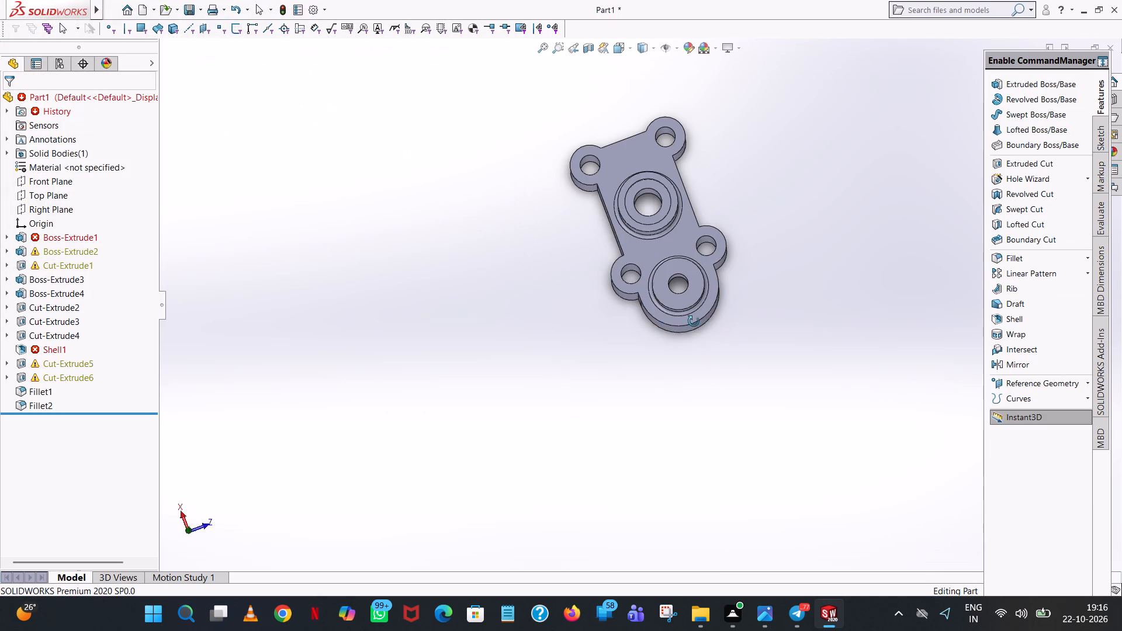
middle_drag(694, 321, 856, 356)
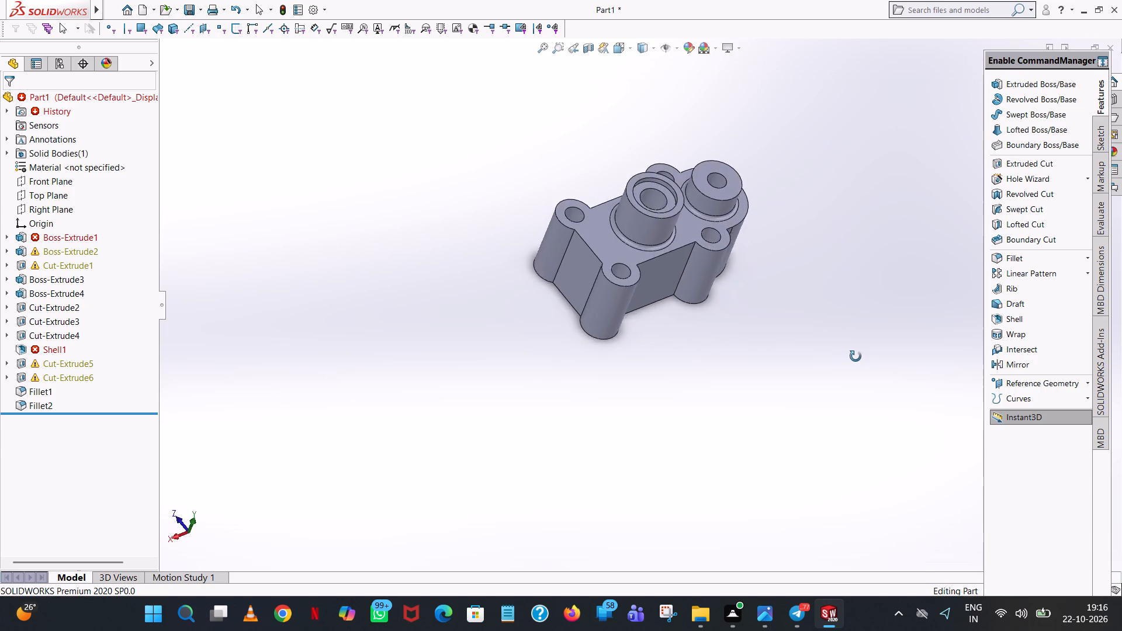
middle_drag(856, 356, 833, 393)
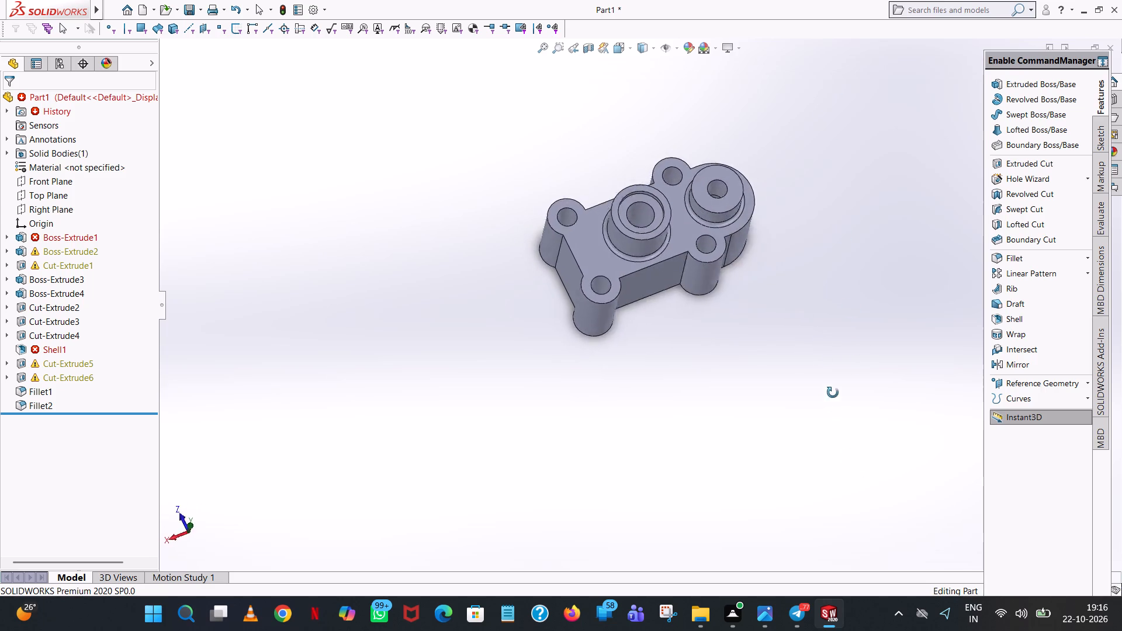
middle_drag(833, 393, 812, 285)
scroll(683, 227, down, 4)
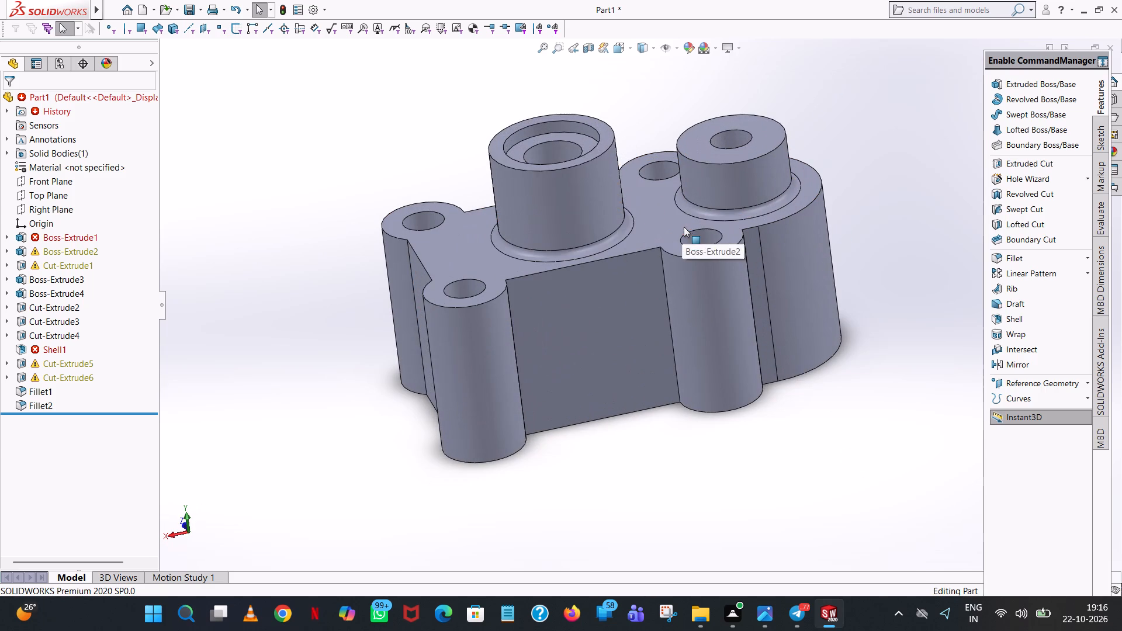
middle_drag(686, 232, 725, 270)
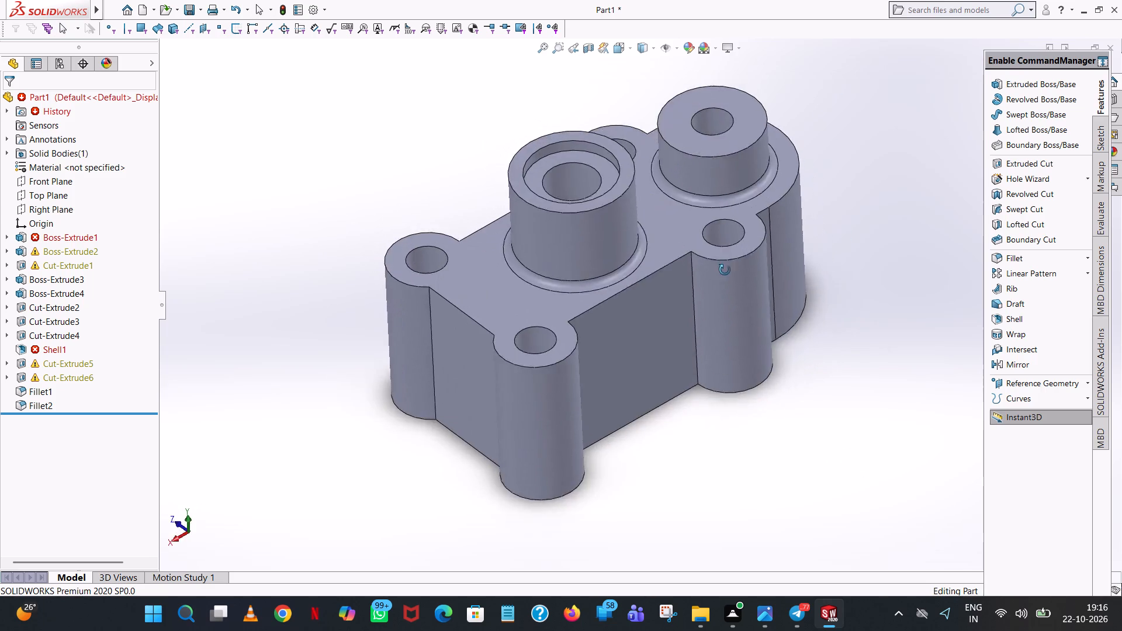
middle_drag(725, 270, 708, 234)
scroll(732, 297, down, 3)
scroll(734, 305, up, 3)
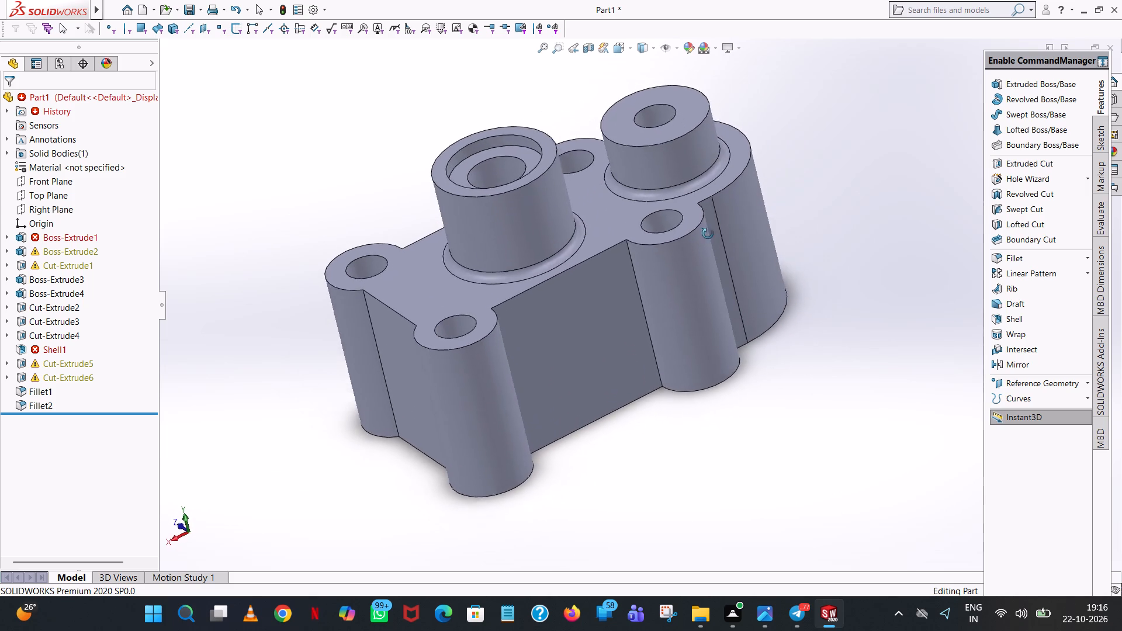
middle_drag(708, 234, 722, 186)
middle_drag(628, 367, 820, 316)
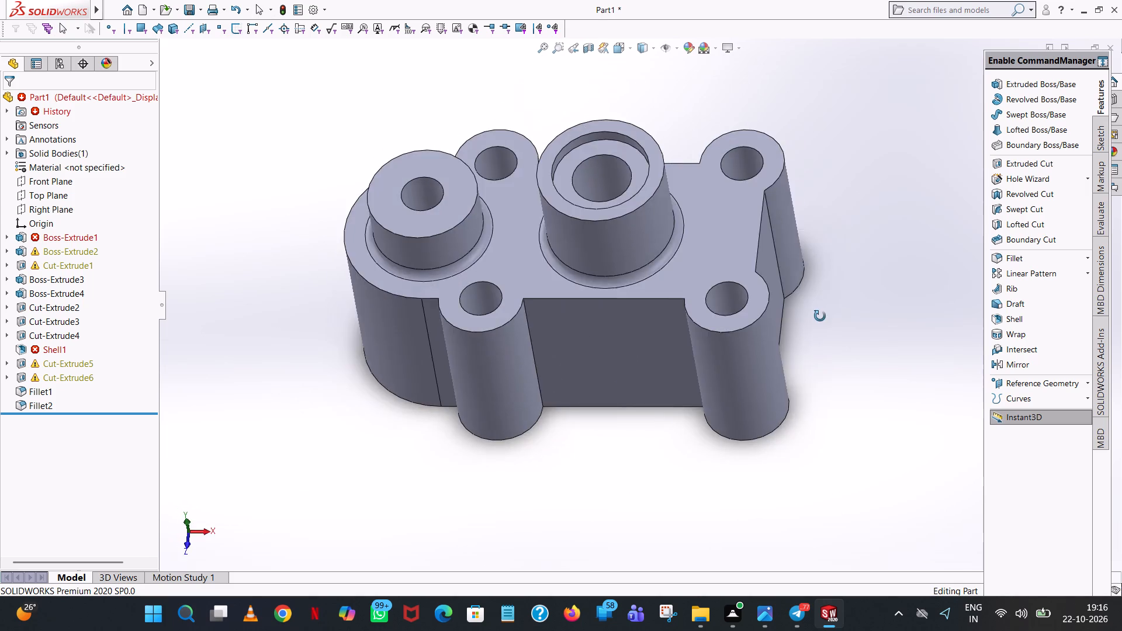
middle_drag(820, 316, 863, 335)
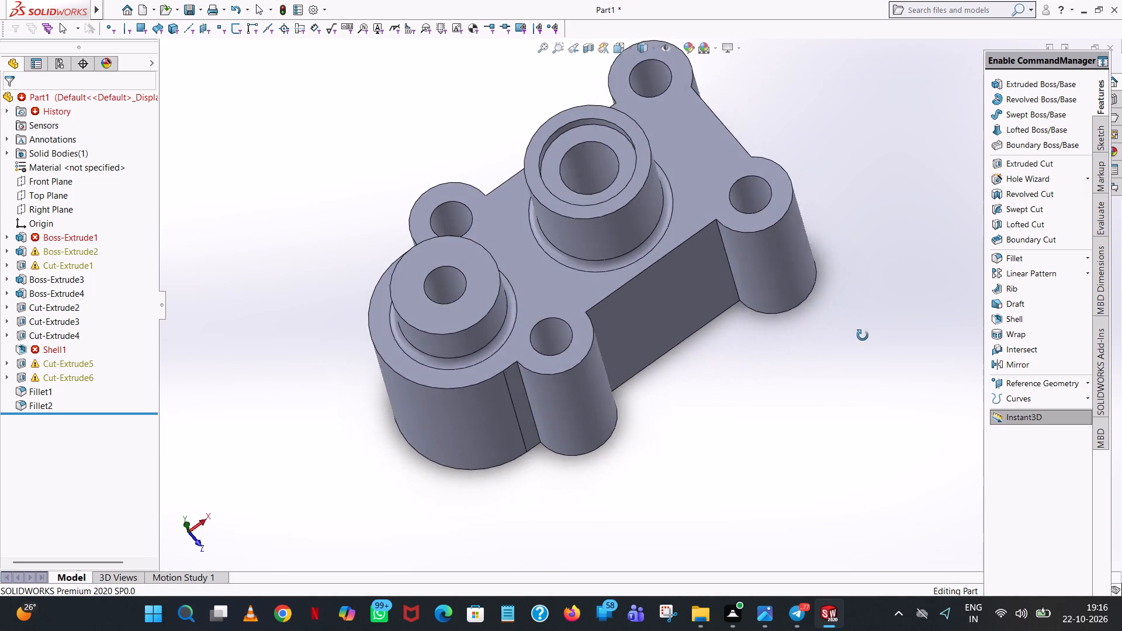
middle_drag(863, 335, 722, 134)
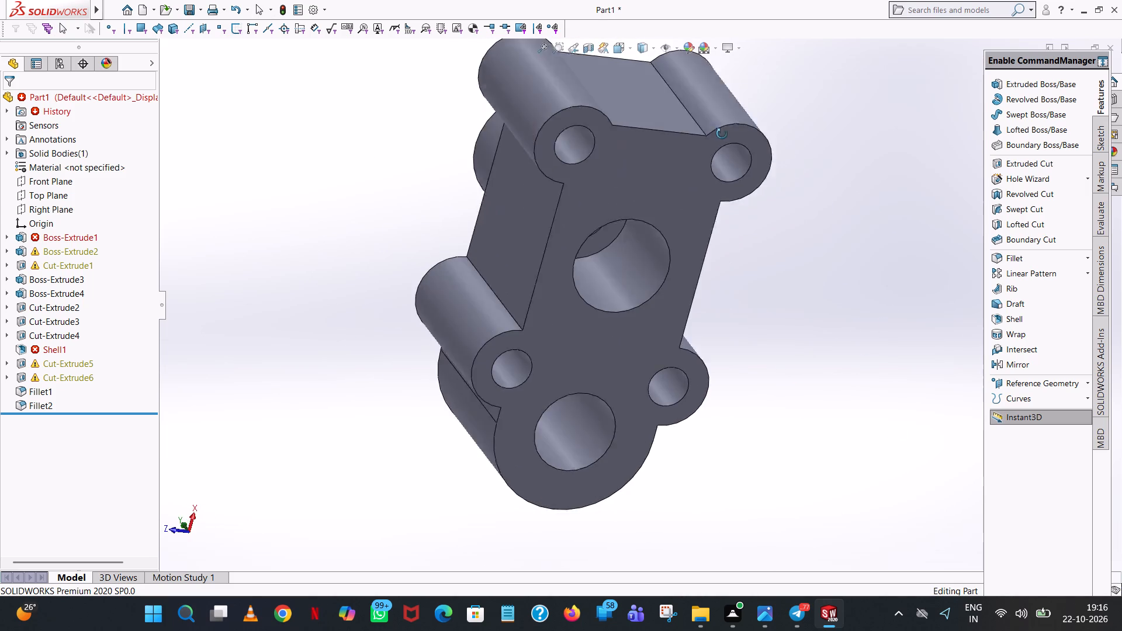
middle_drag(722, 134, 688, 45)
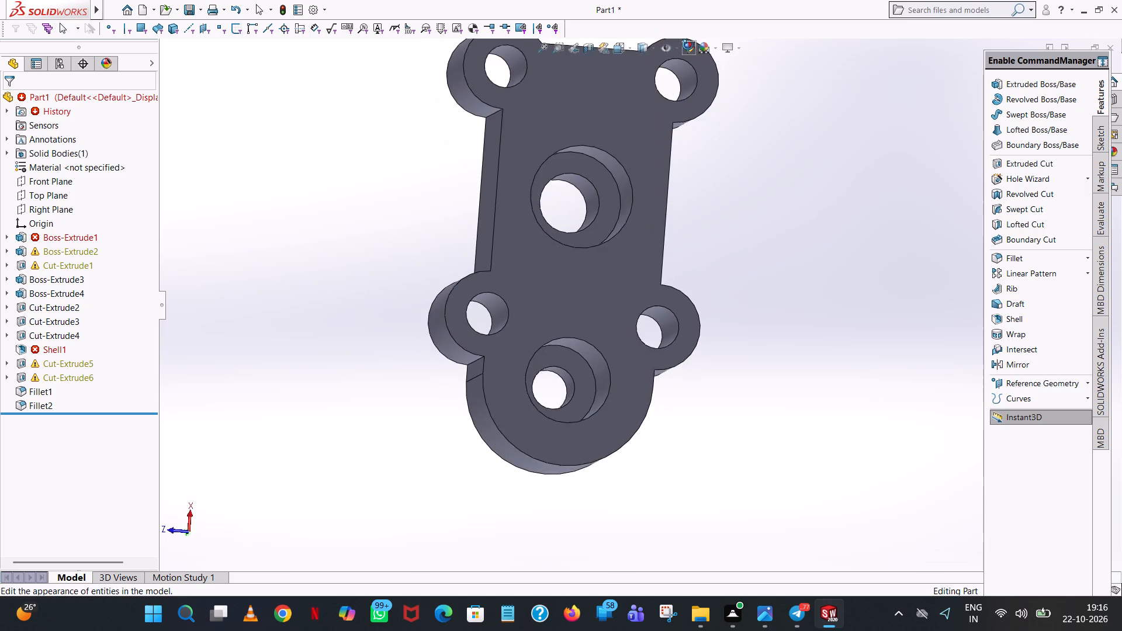
middle_drag(688, 45, 681, 145)
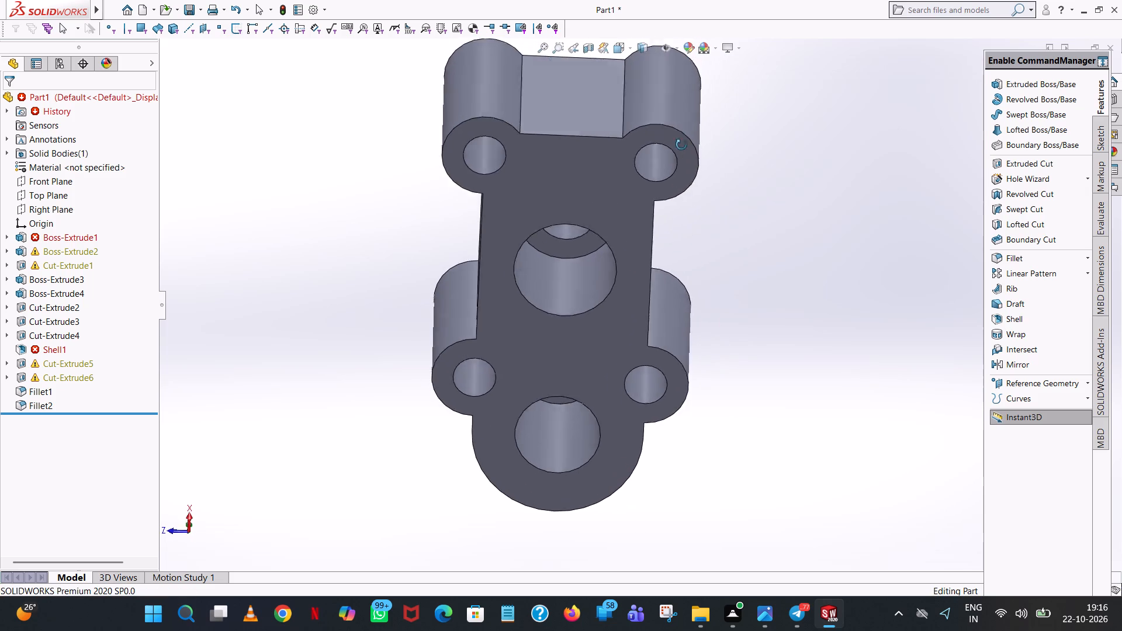
middle_drag(681, 145, 679, 120)
scroll(669, 158, up, 1)
scroll(635, 305, down, 2)
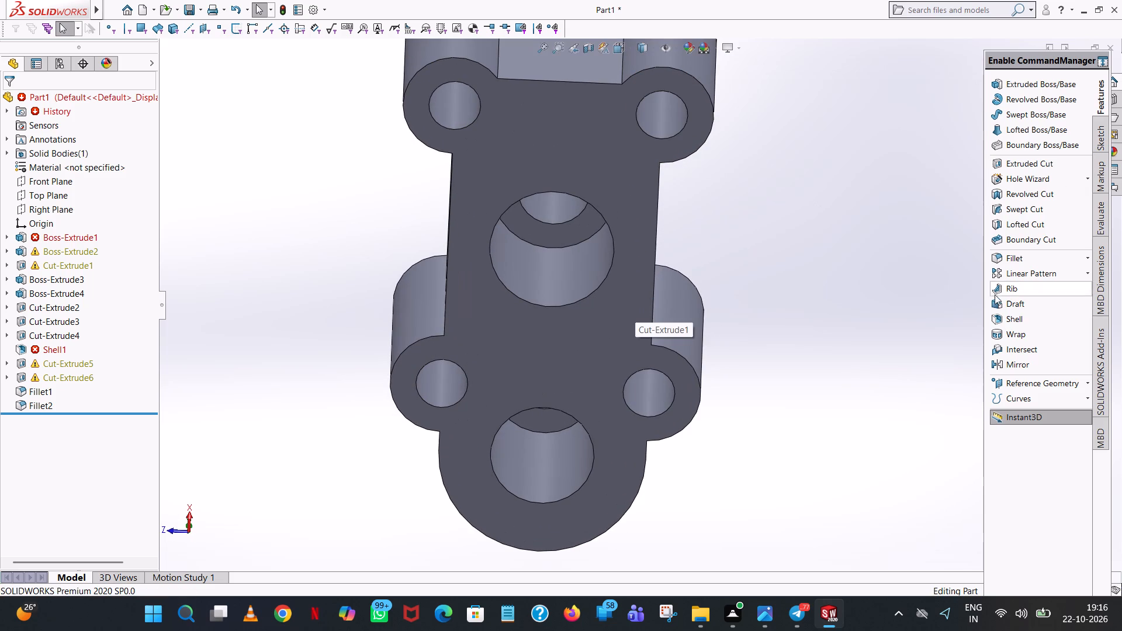
Delete Cut-Extrude6, the wide bore in the underside beneath the smaller top boss, ignoring the sketch error to continue rebuilding.
click(51, 379)
right_click(51, 379)
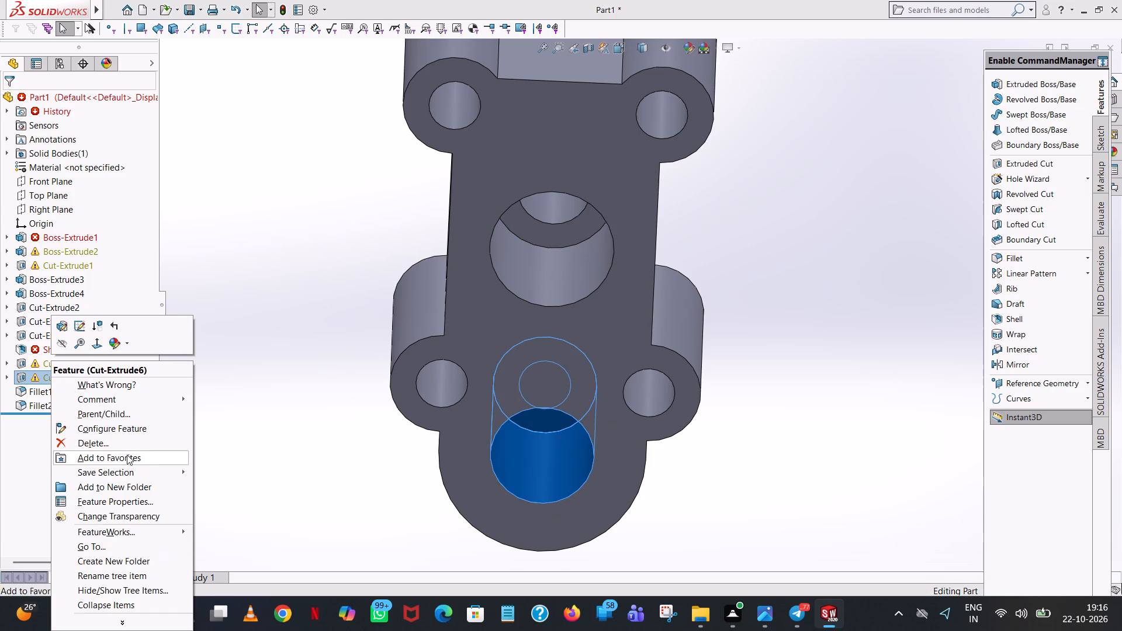
click(112, 442)
click(646, 231)
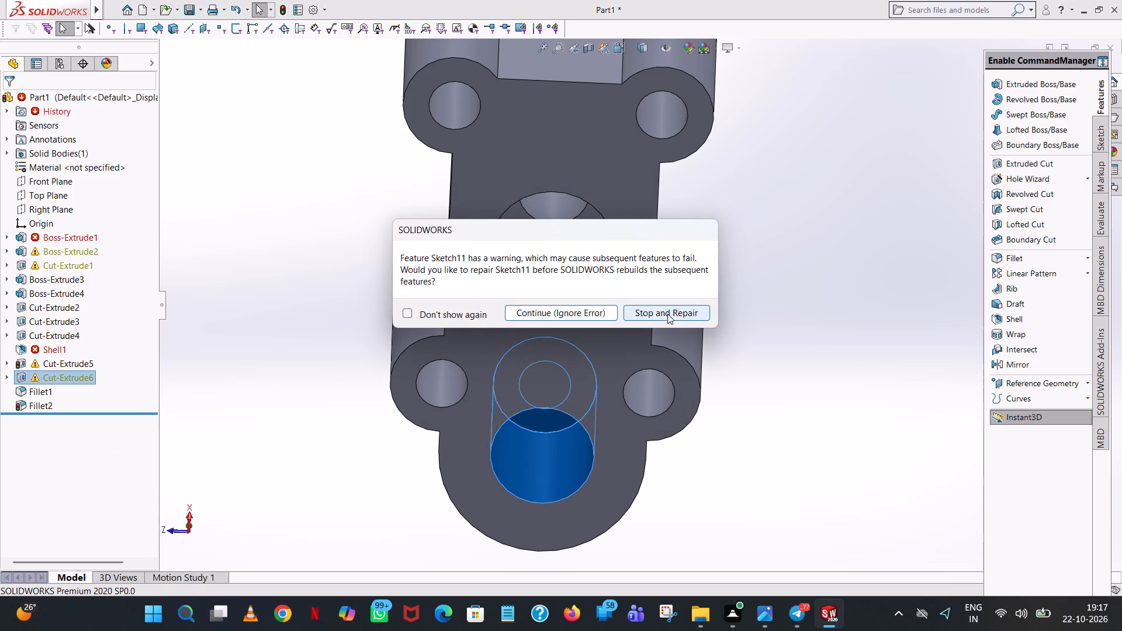
click(579, 308)
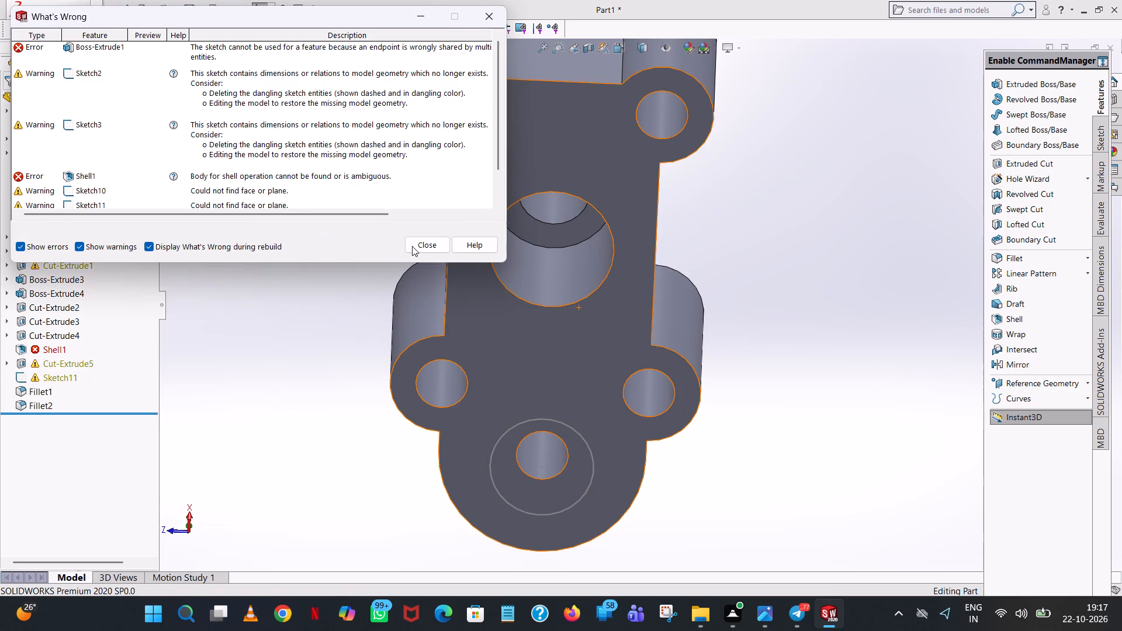
click(435, 244)
Delete Sketch11, the leftover 40 mm circle sketch at the rounded end of the underside.
click(45, 377)
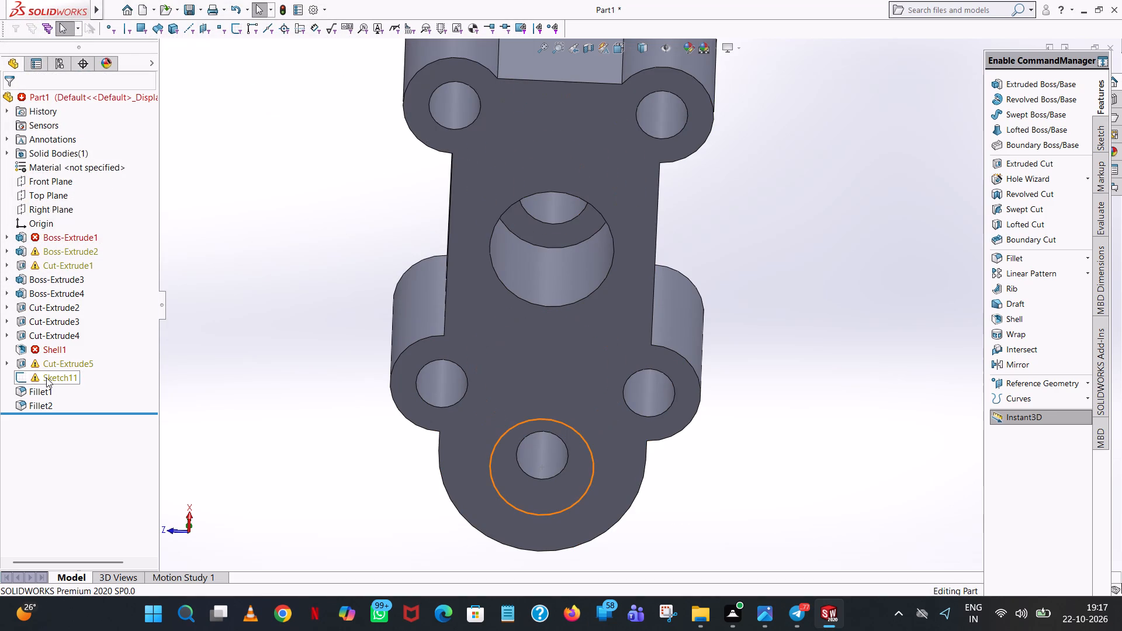
right_click(46, 377)
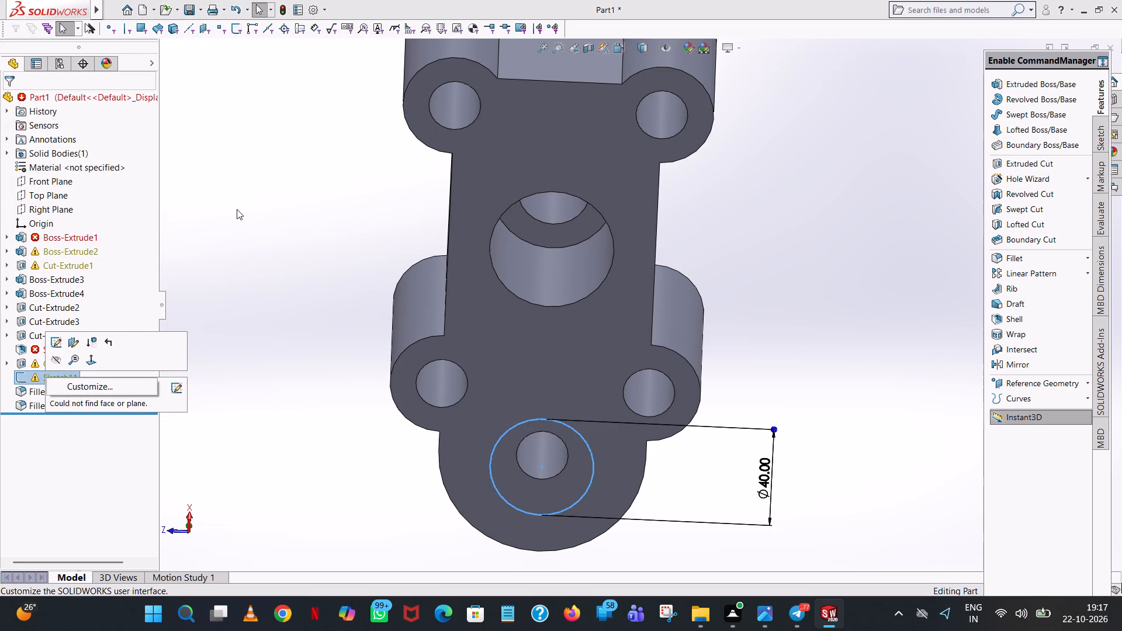
click(237, 209)
right_click(56, 373)
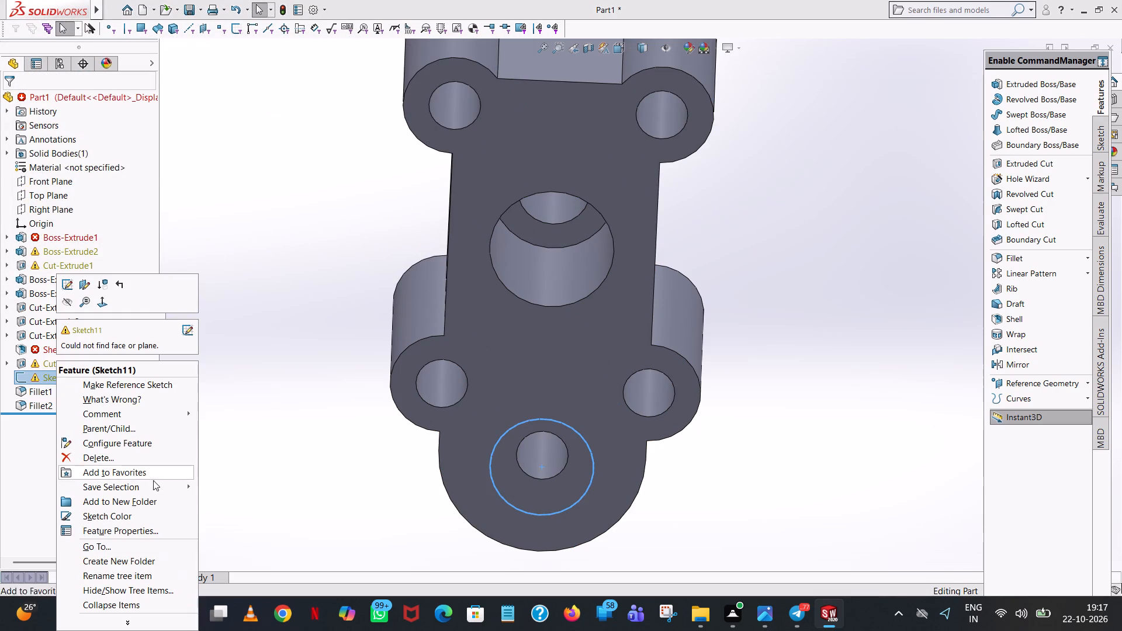
click(126, 461)
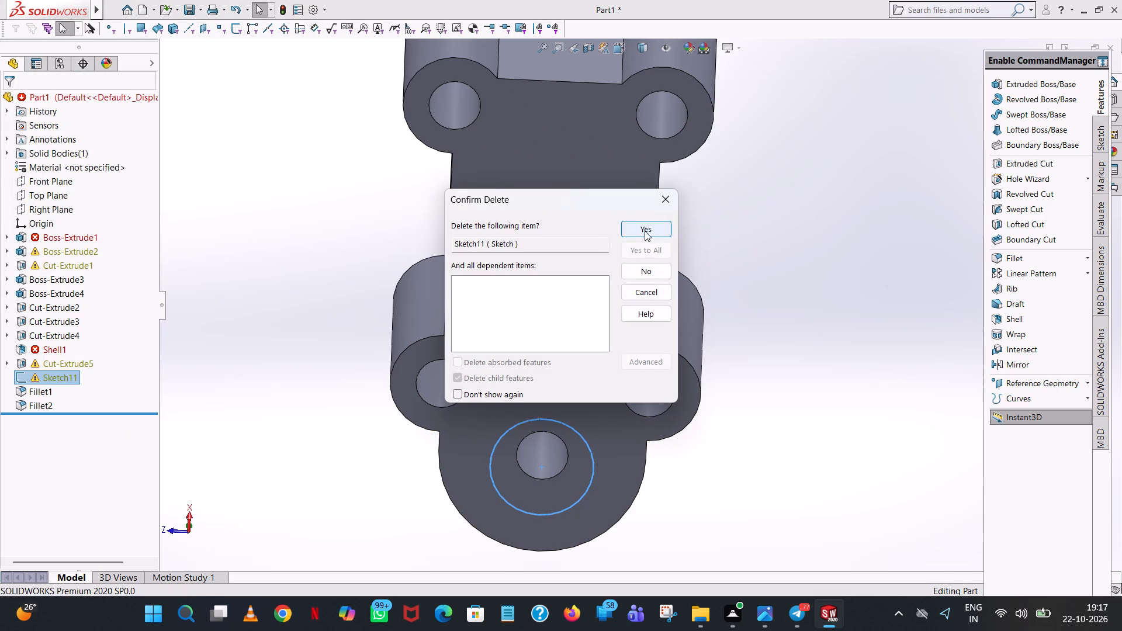
click(645, 231)
click(421, 234)
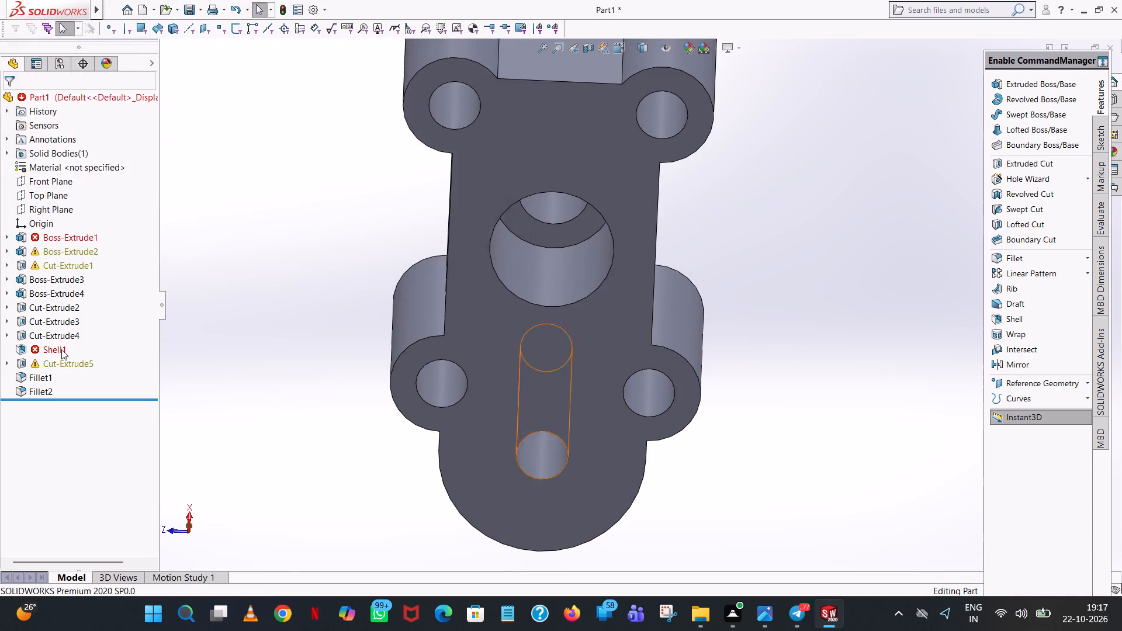
Delete Cut-Extrude5, the wide bore in the underside beneath the larger top boss, ignoring the Shell1 error to continue rebuilding.
right_click(30, 363)
click(70, 442)
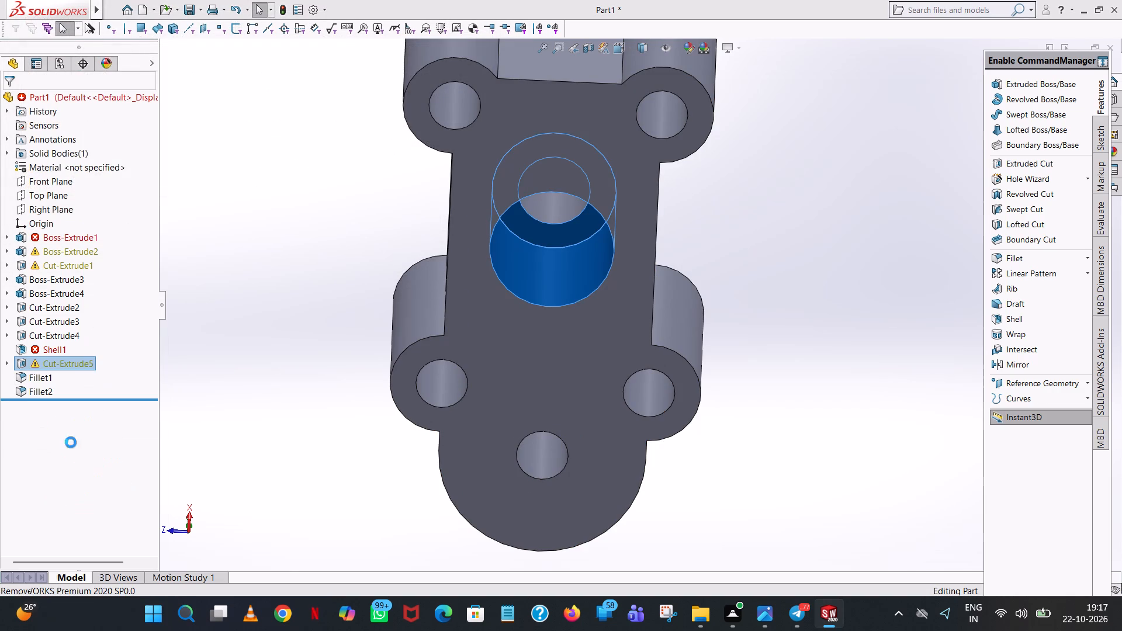
click(651, 227)
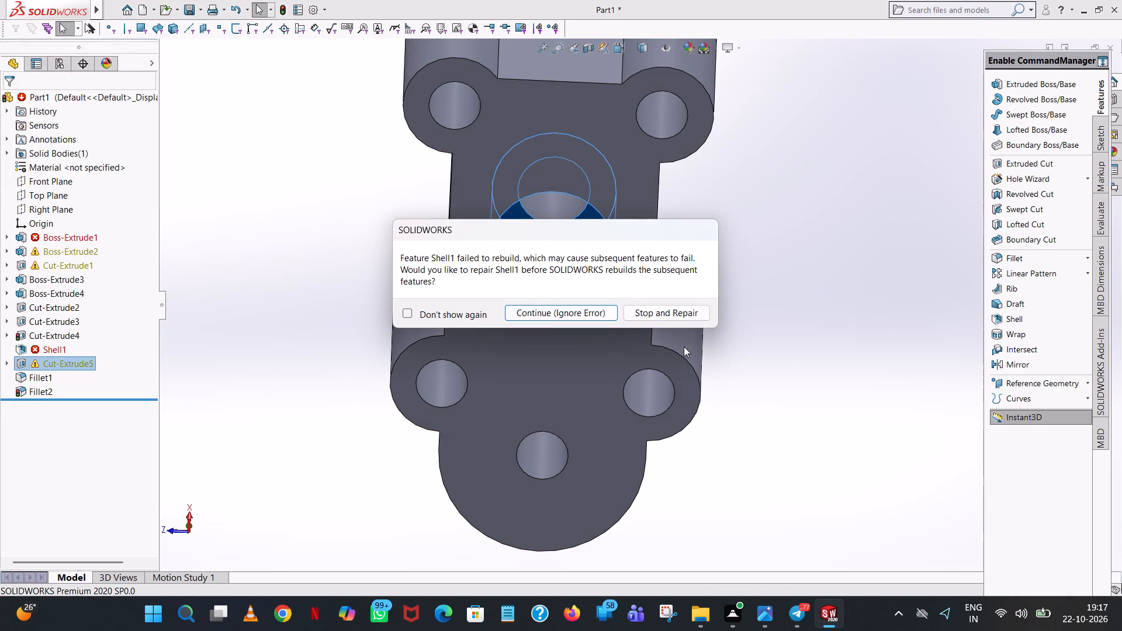
click(575, 308)
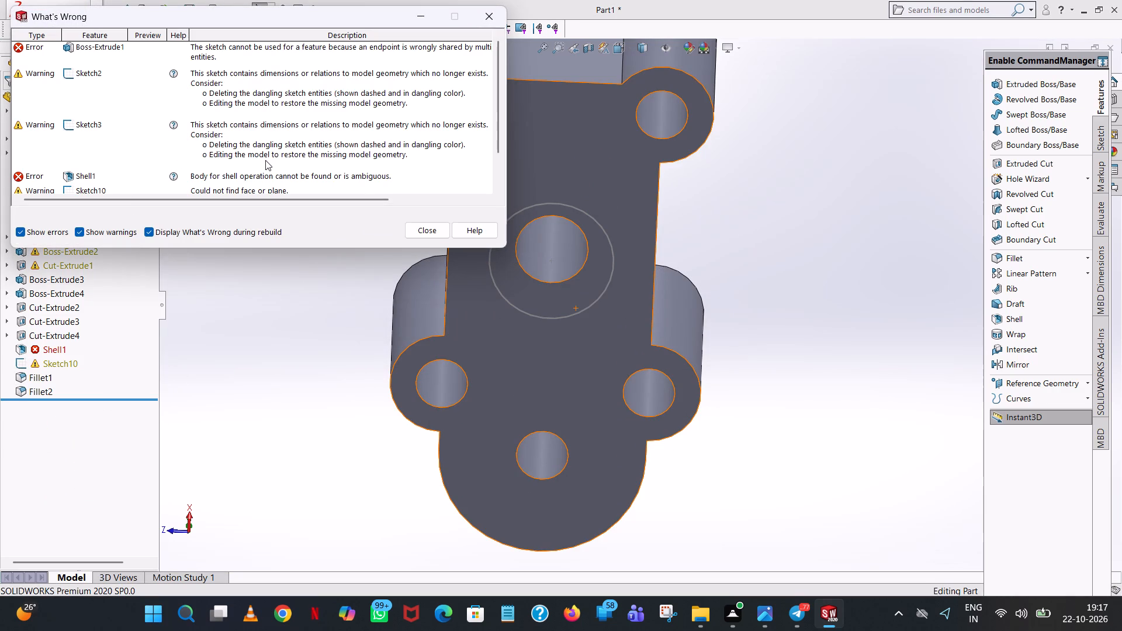
click(432, 234)
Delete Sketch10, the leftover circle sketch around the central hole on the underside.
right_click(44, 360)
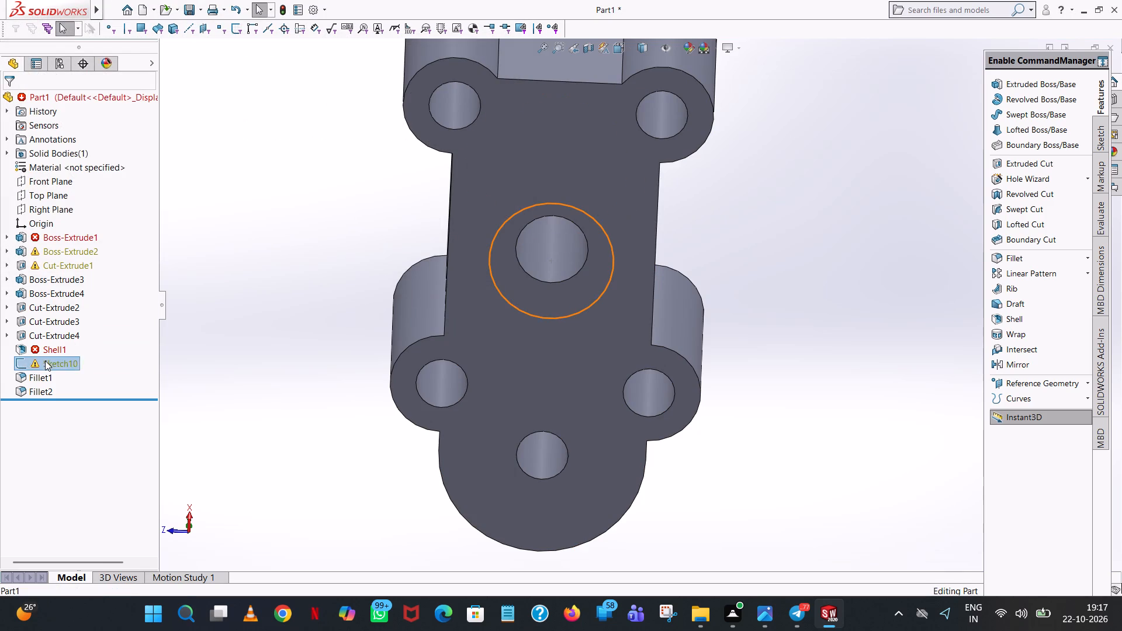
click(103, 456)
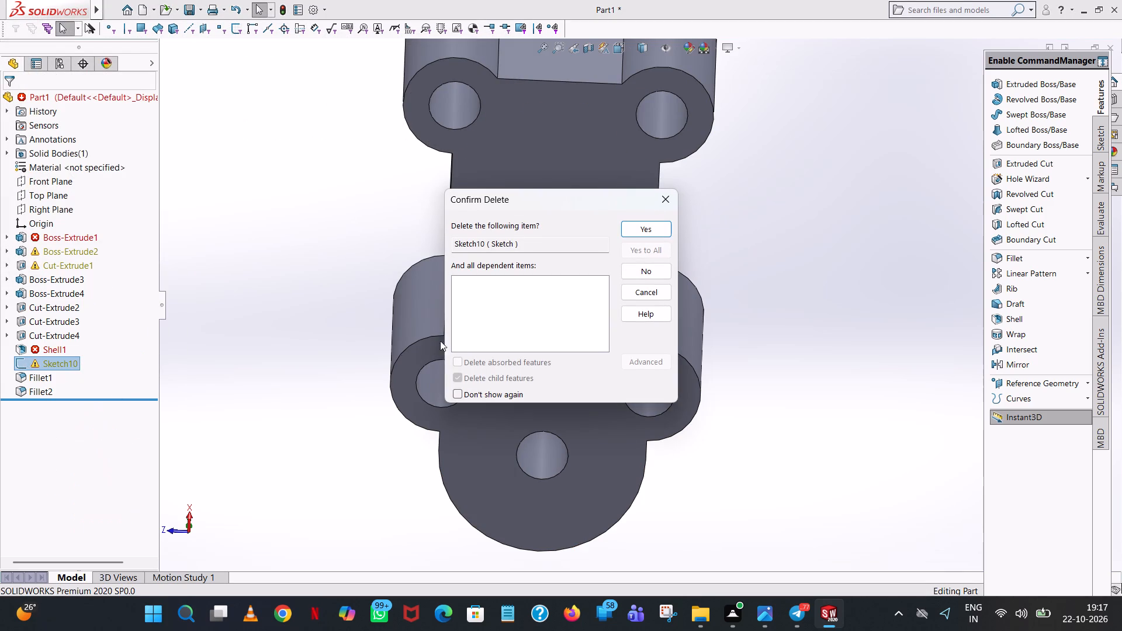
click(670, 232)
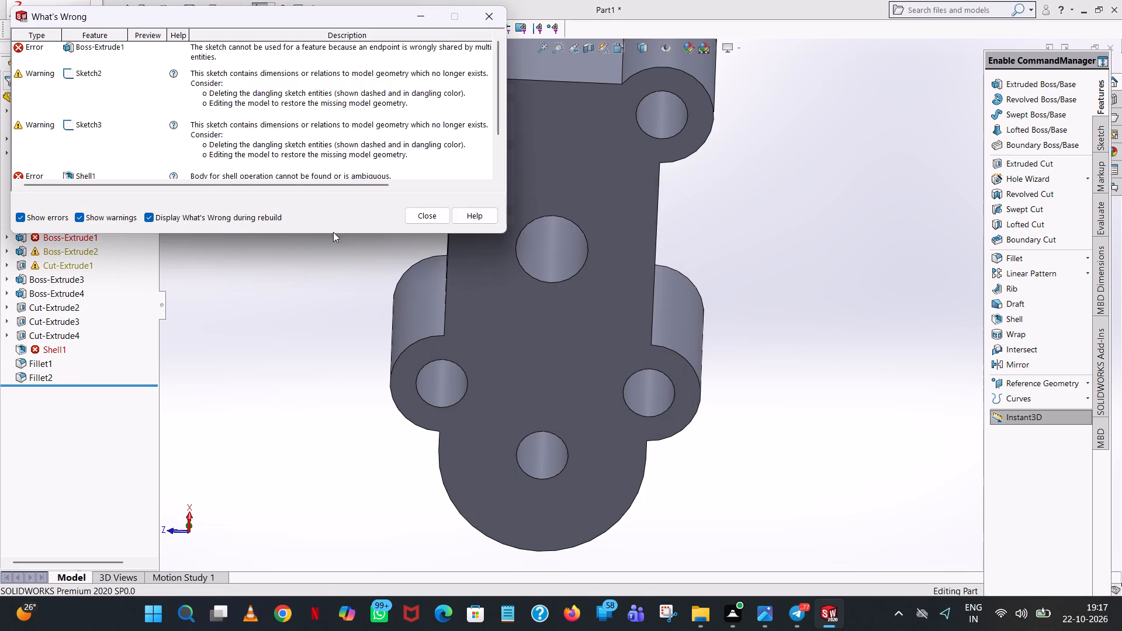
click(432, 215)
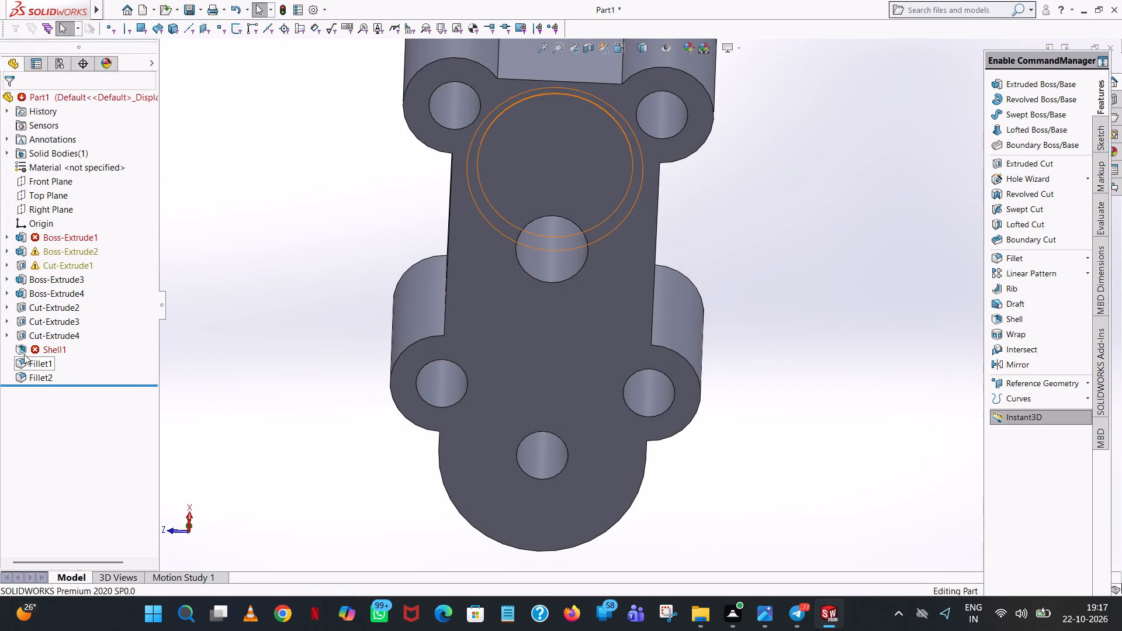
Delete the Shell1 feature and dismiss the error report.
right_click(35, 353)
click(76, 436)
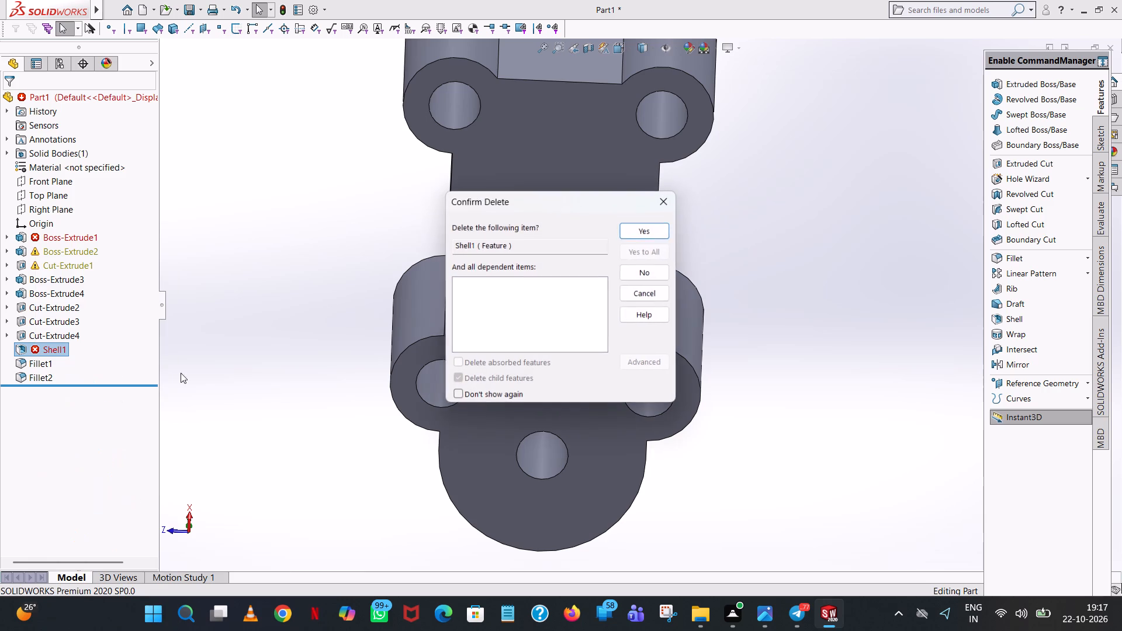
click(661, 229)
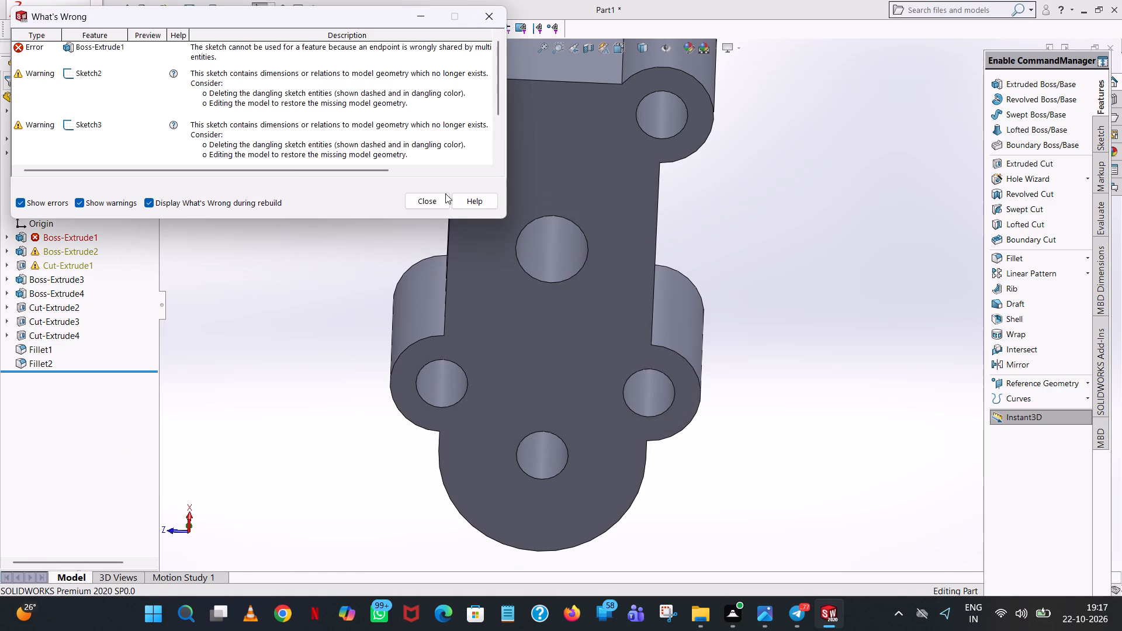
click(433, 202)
Examine the housing from below and above, and inspect the flagged Boss-Extrude1, Boss-Extrude2 and Cut-Extrude1's Sketch3.
click(234, 251)
middle_drag(234, 255, 331, 245)
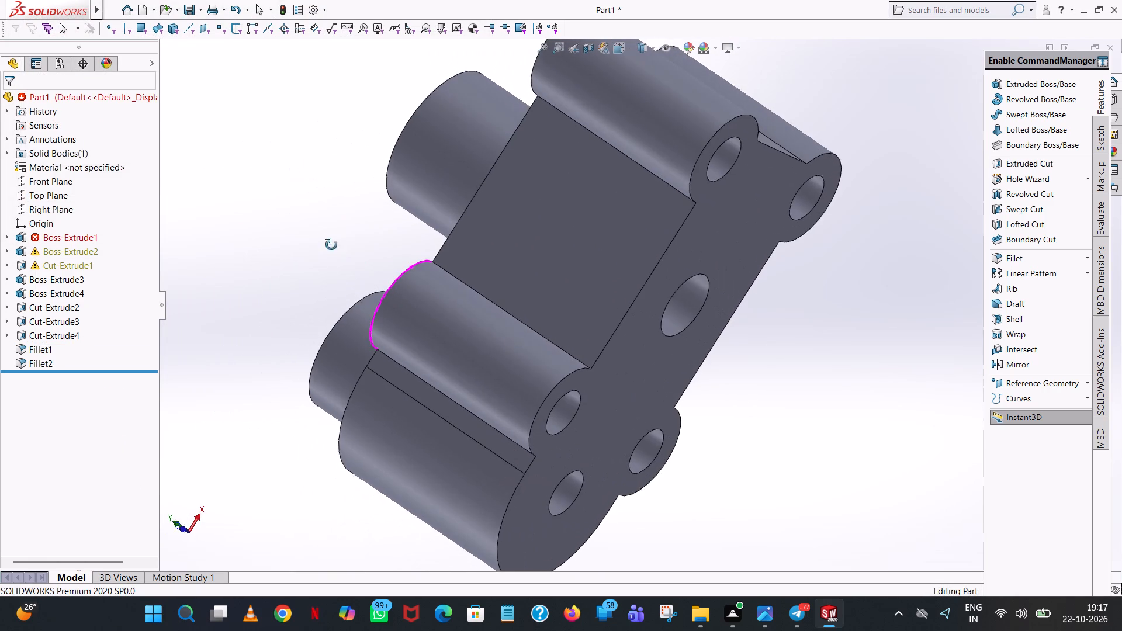
middle_drag(331, 245, 331, 244)
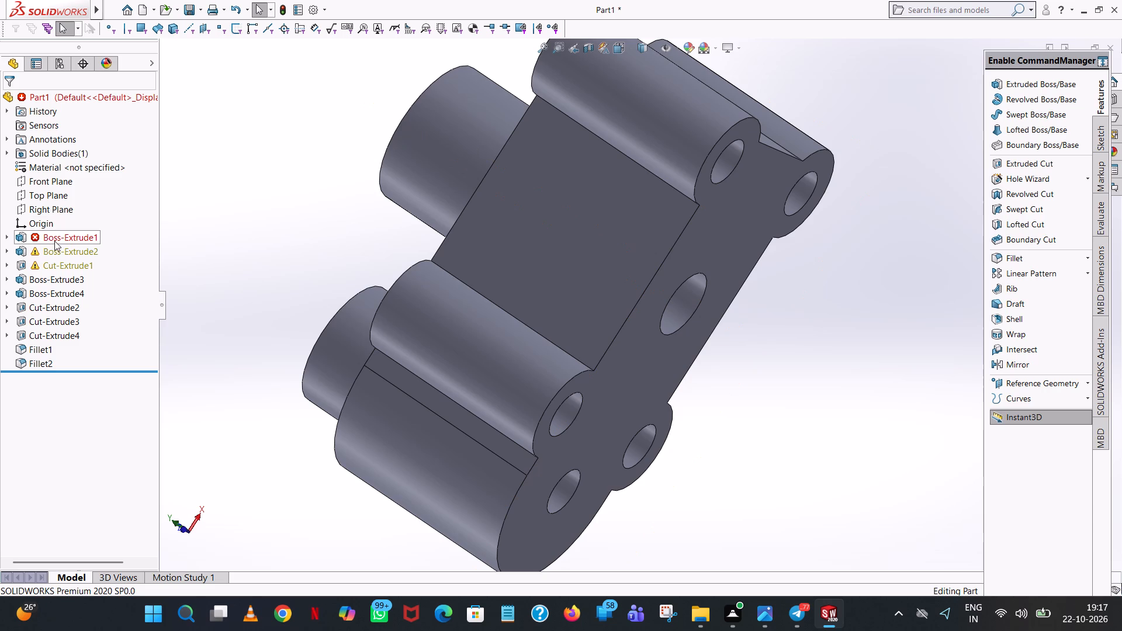
middle_drag(203, 244, 321, 327)
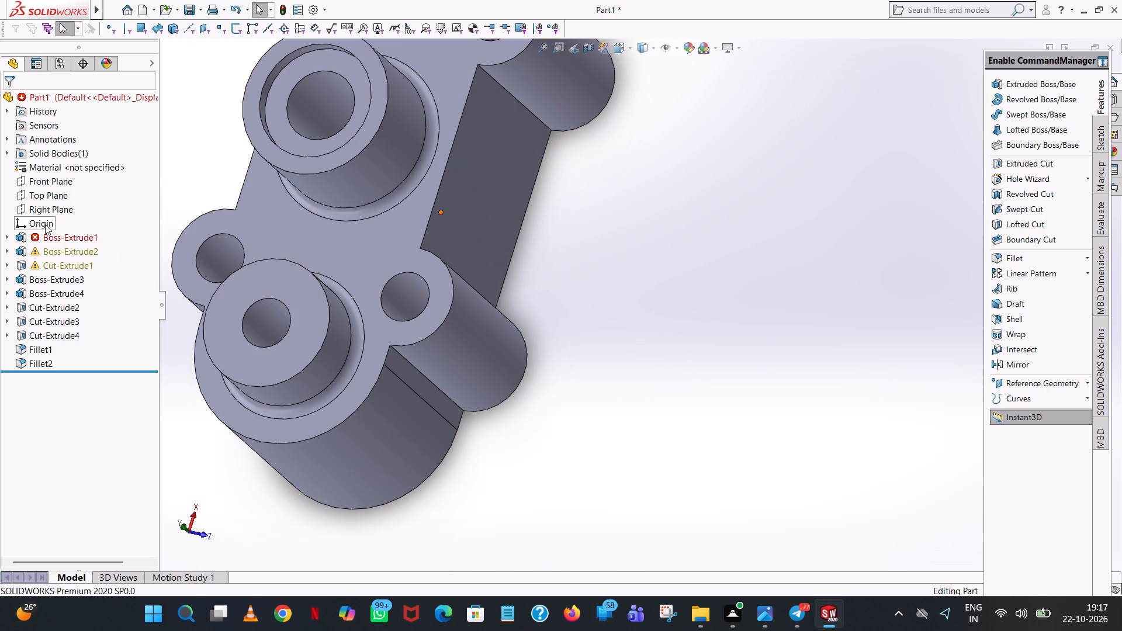
click(50, 236)
right_click(51, 236)
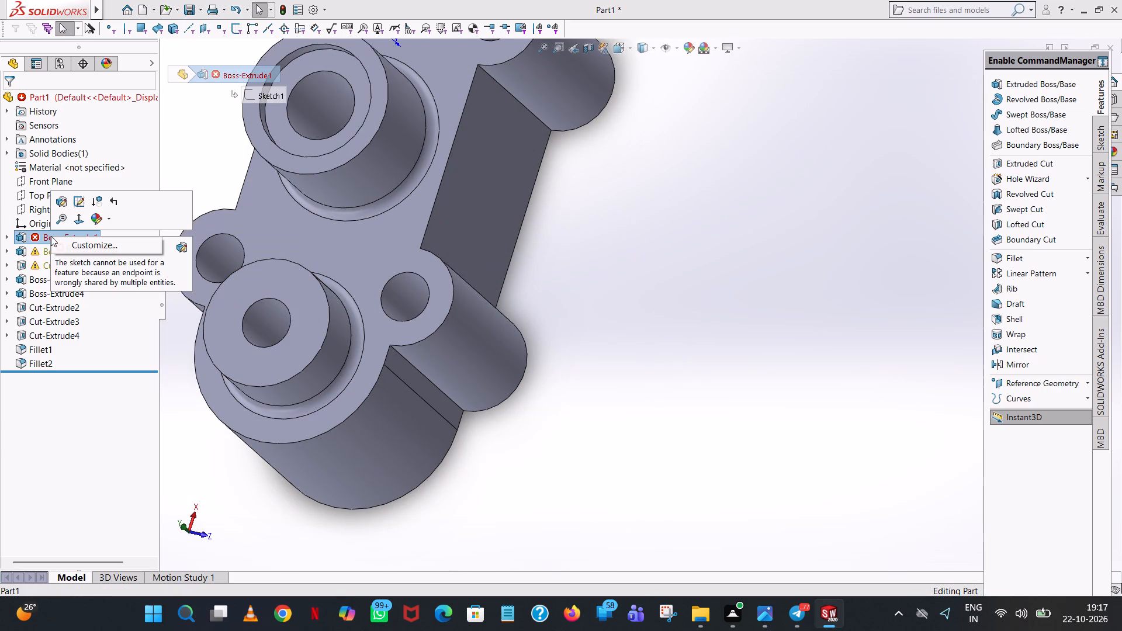
click(191, 165)
right_click(70, 244)
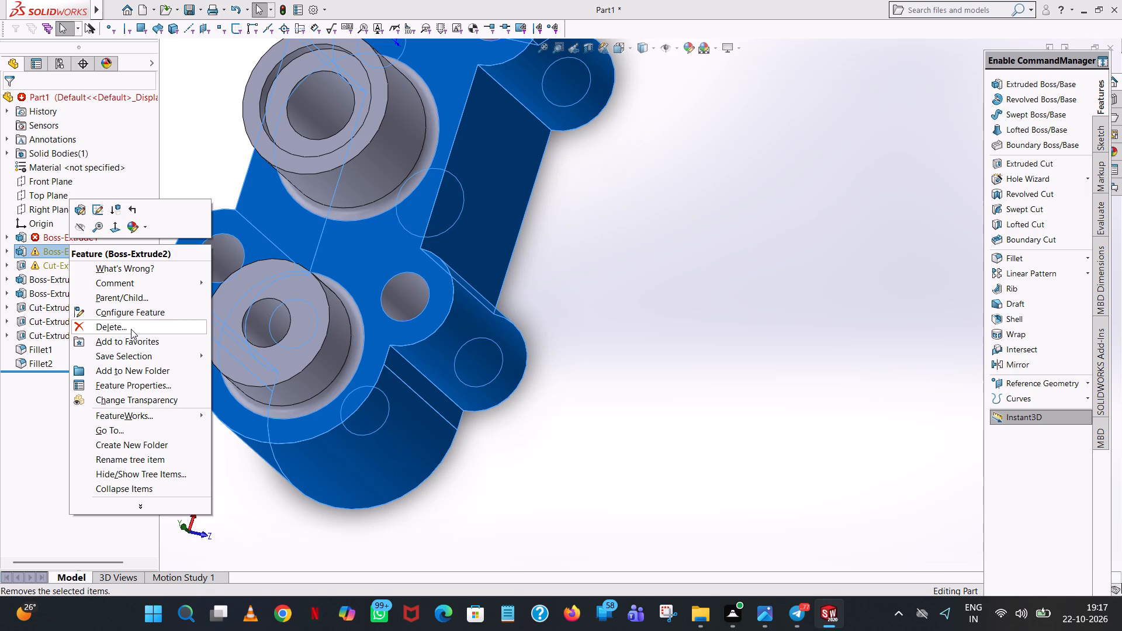
click(743, 227)
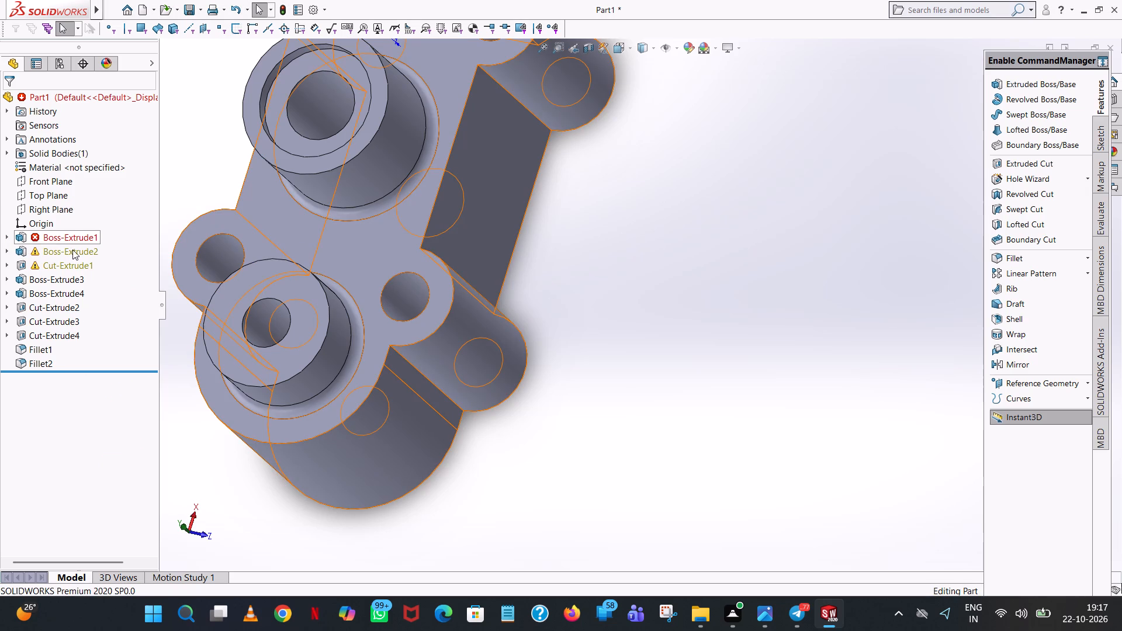
click(6, 262)
click(64, 283)
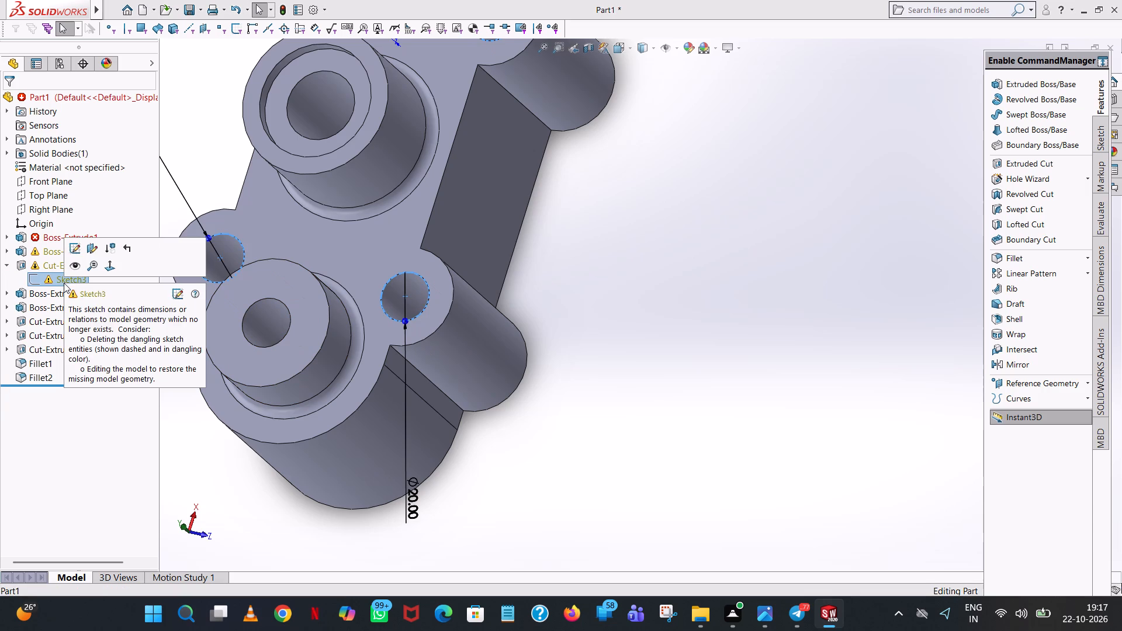
right_click(64, 283)
click(729, 307)
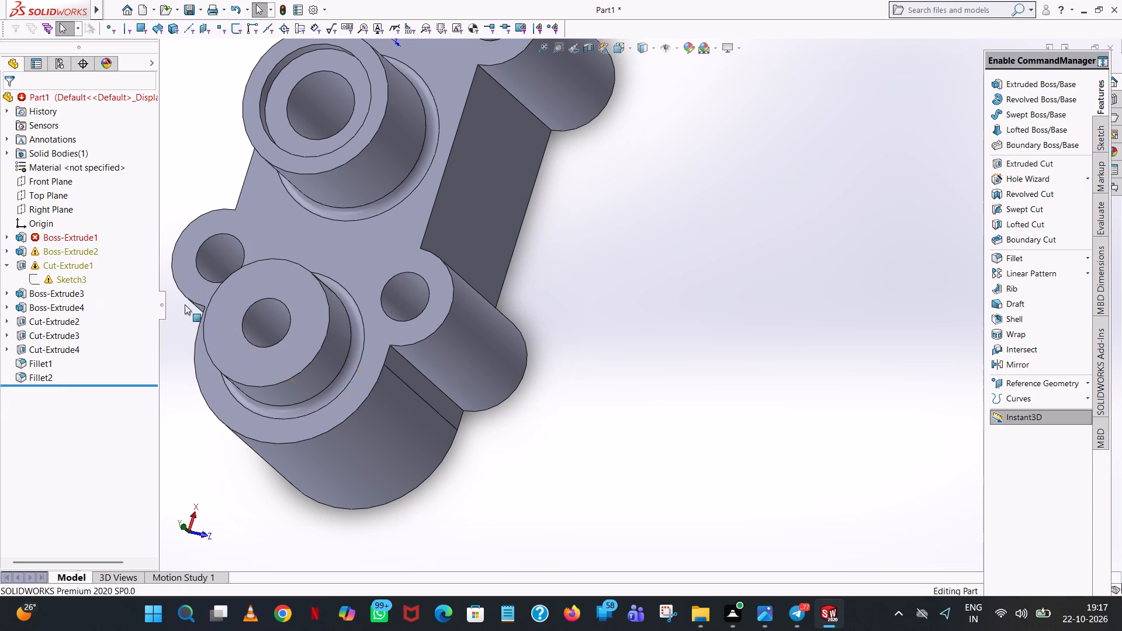
Open Sketch3, the corner-hole sketch of Cut-Extrude1, inspect its circles, and exit it without edits.
middle_drag(328, 290, 349, 348)
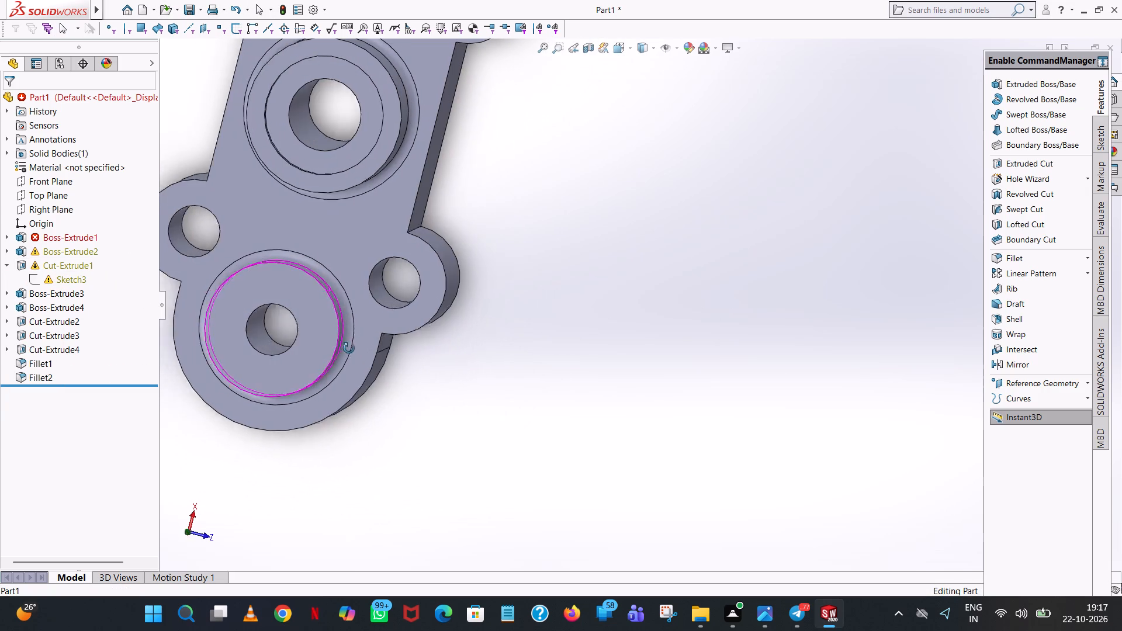
middle_drag(349, 348, 345, 345)
right_click(71, 274)
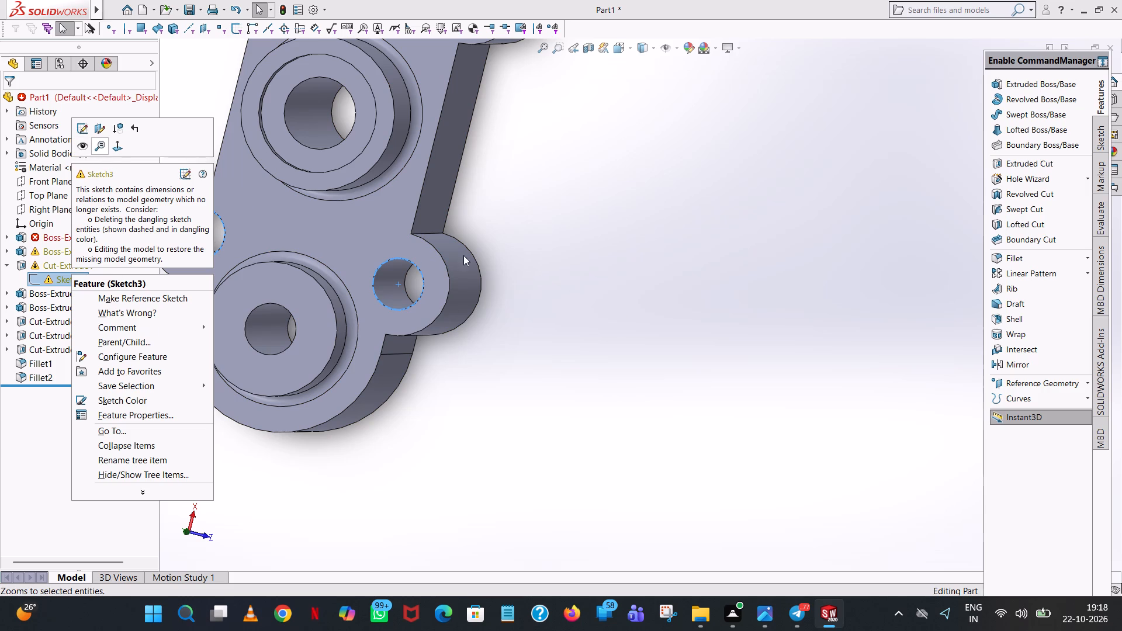
click(190, 178)
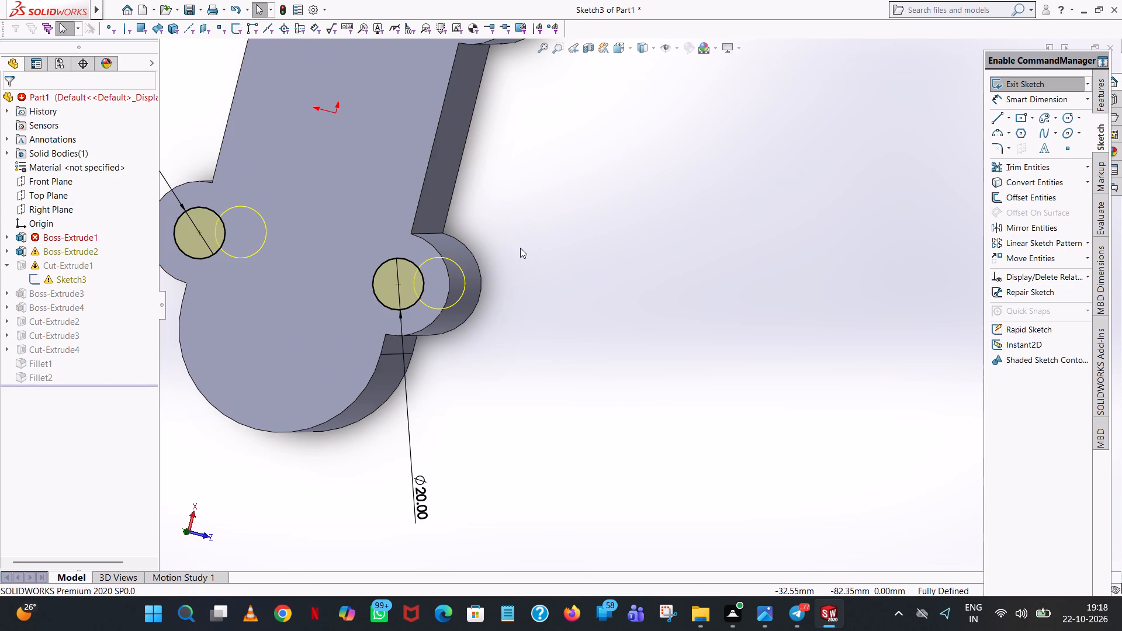
scroll(520, 248, up, 2)
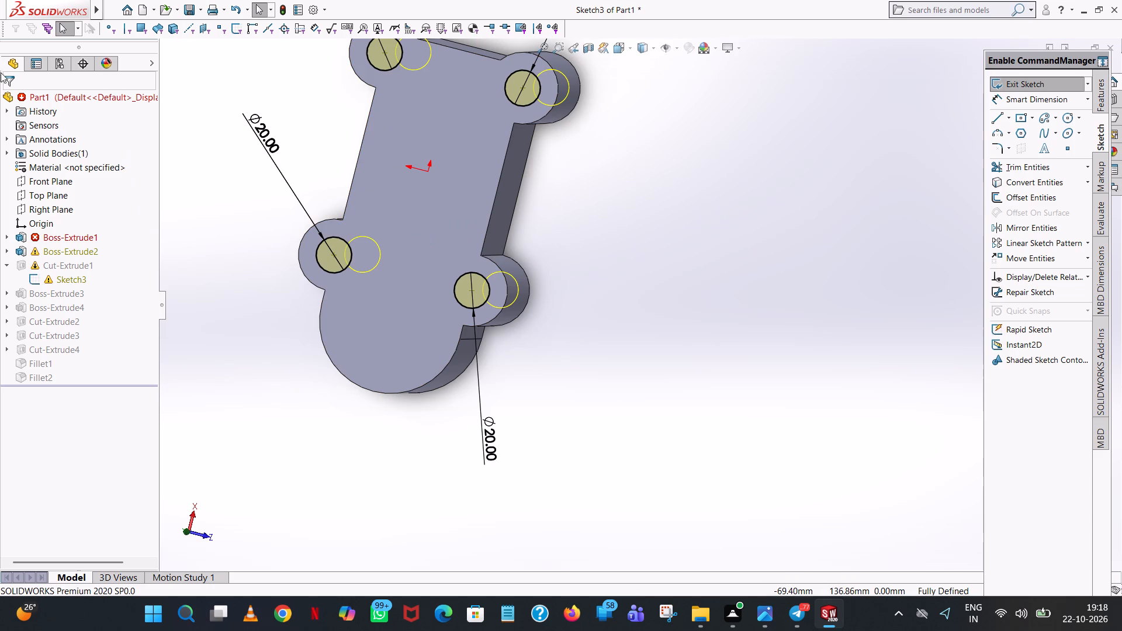
click(1034, 81)
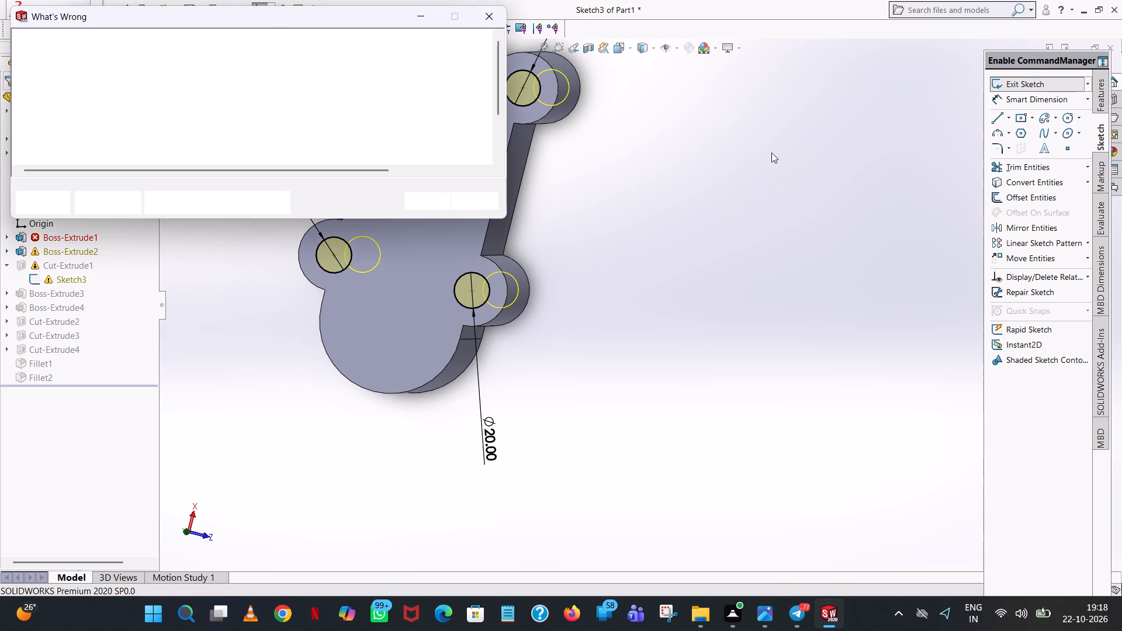
click(420, 197)
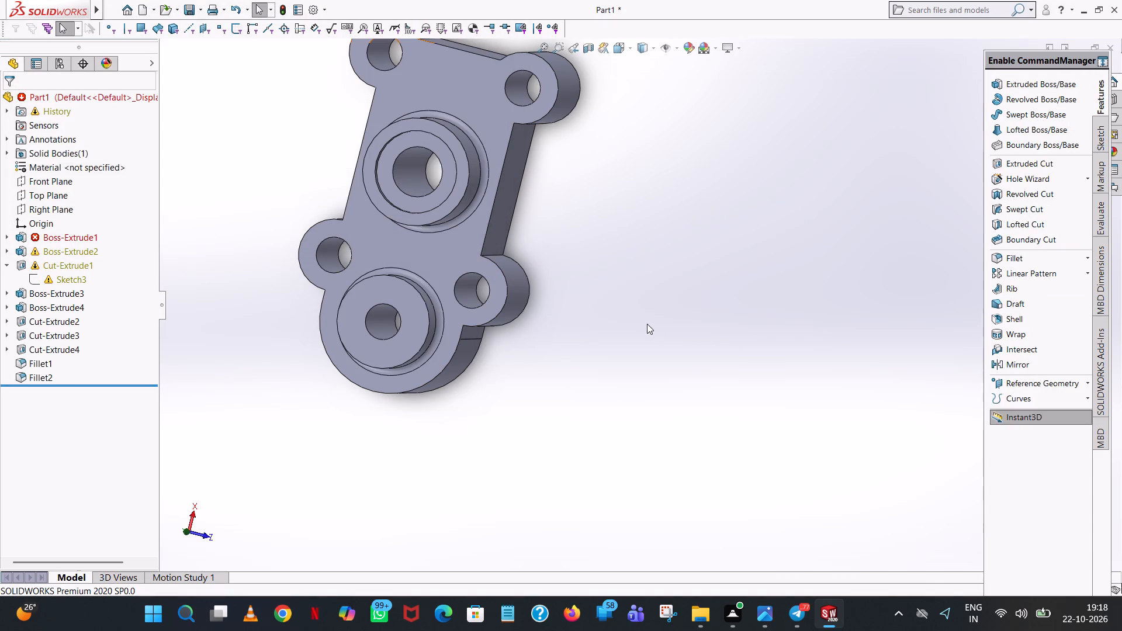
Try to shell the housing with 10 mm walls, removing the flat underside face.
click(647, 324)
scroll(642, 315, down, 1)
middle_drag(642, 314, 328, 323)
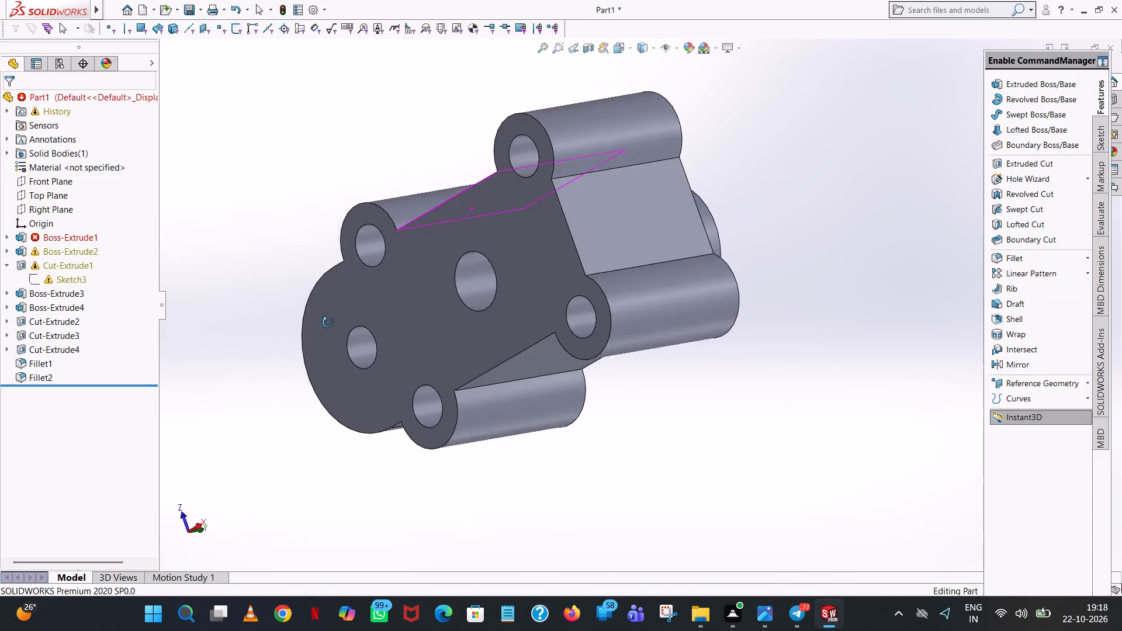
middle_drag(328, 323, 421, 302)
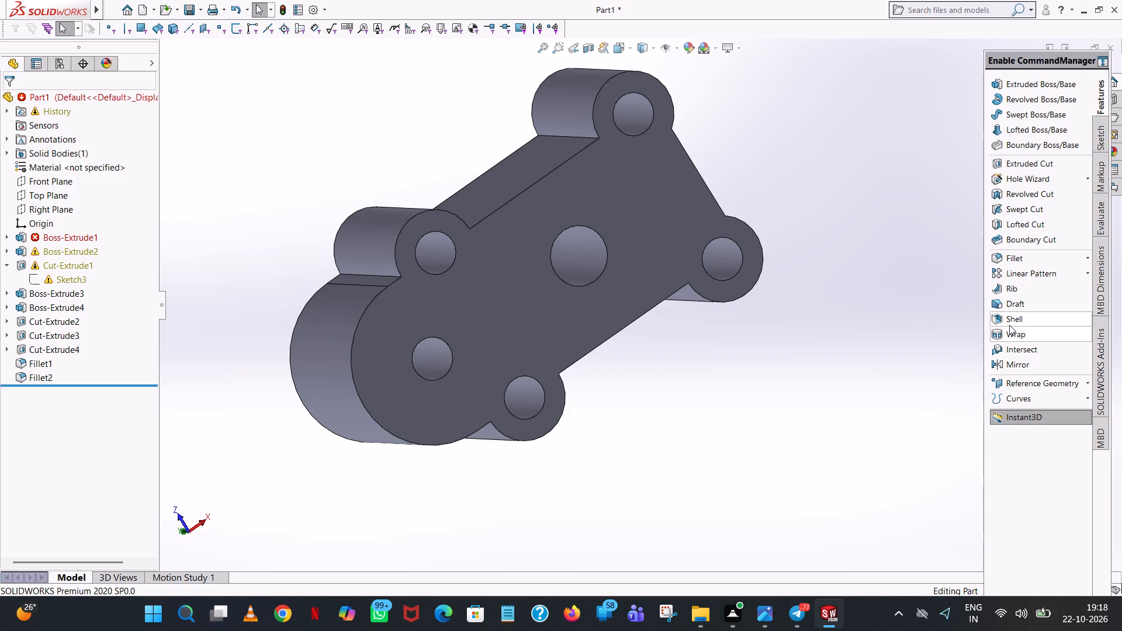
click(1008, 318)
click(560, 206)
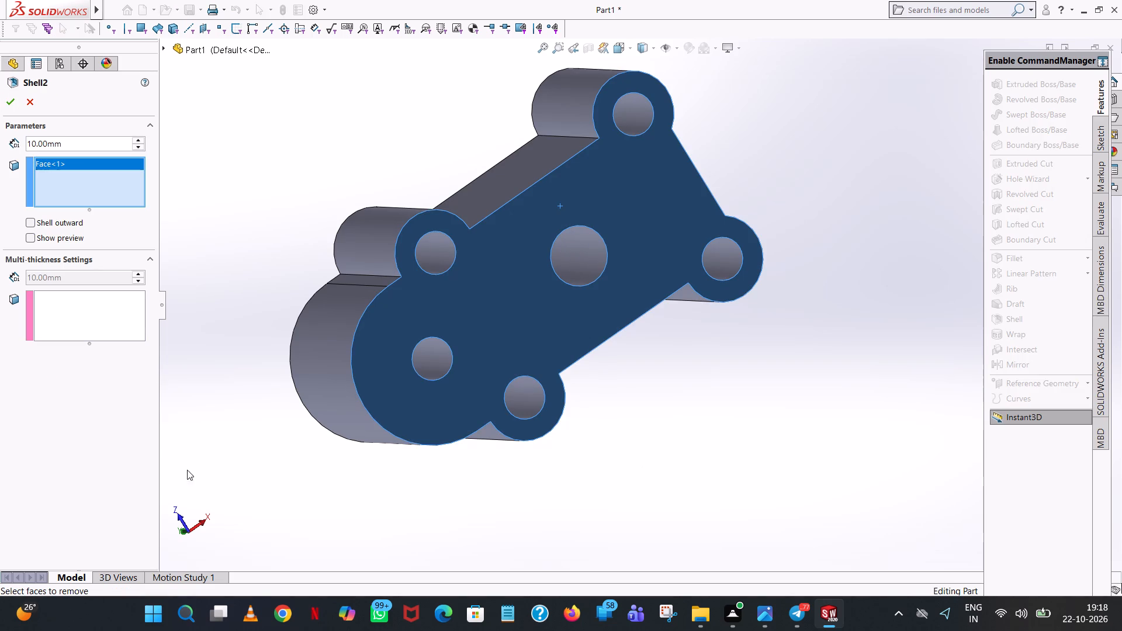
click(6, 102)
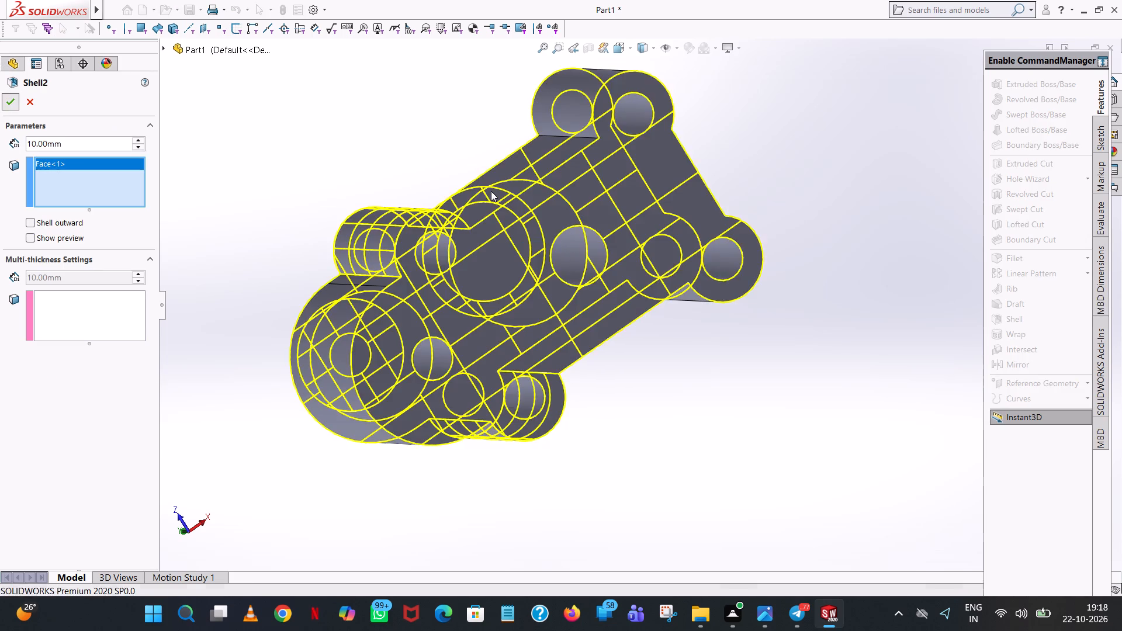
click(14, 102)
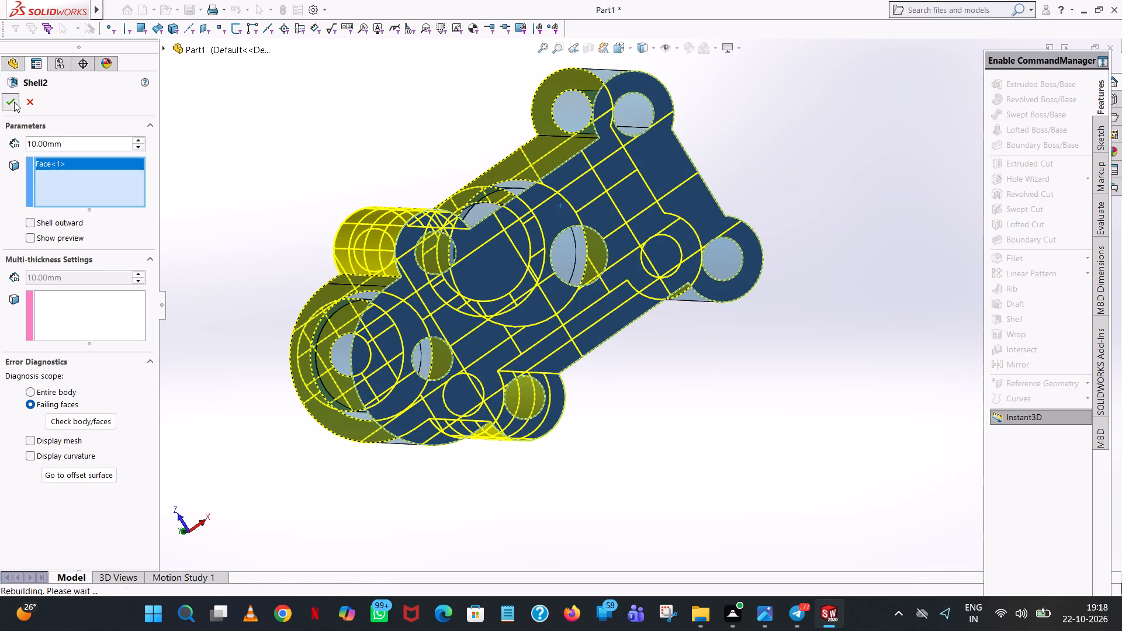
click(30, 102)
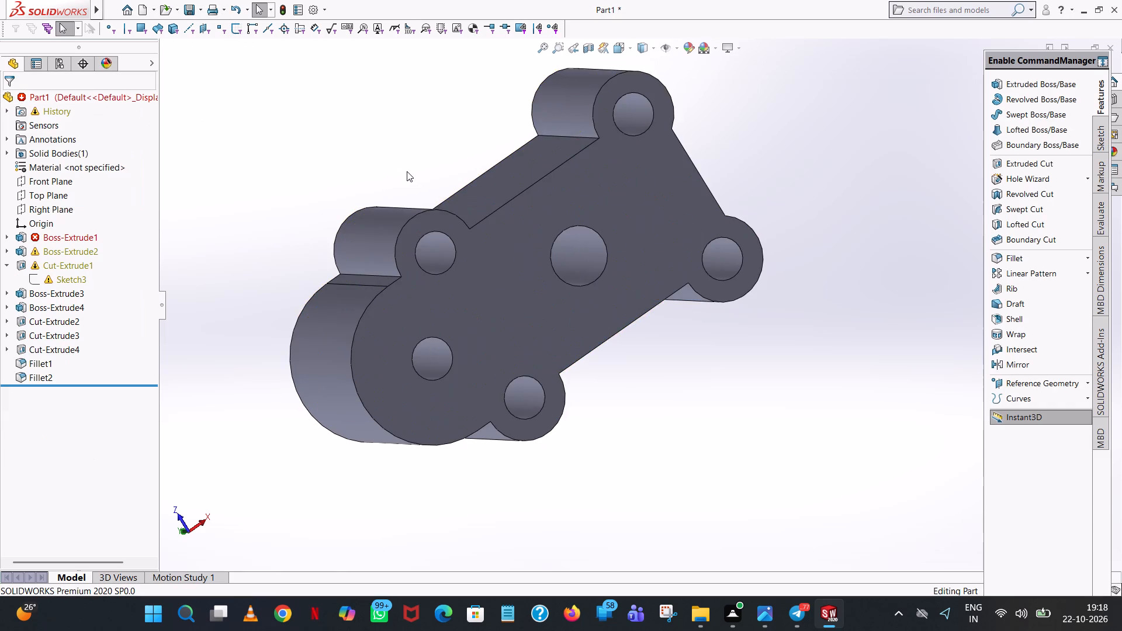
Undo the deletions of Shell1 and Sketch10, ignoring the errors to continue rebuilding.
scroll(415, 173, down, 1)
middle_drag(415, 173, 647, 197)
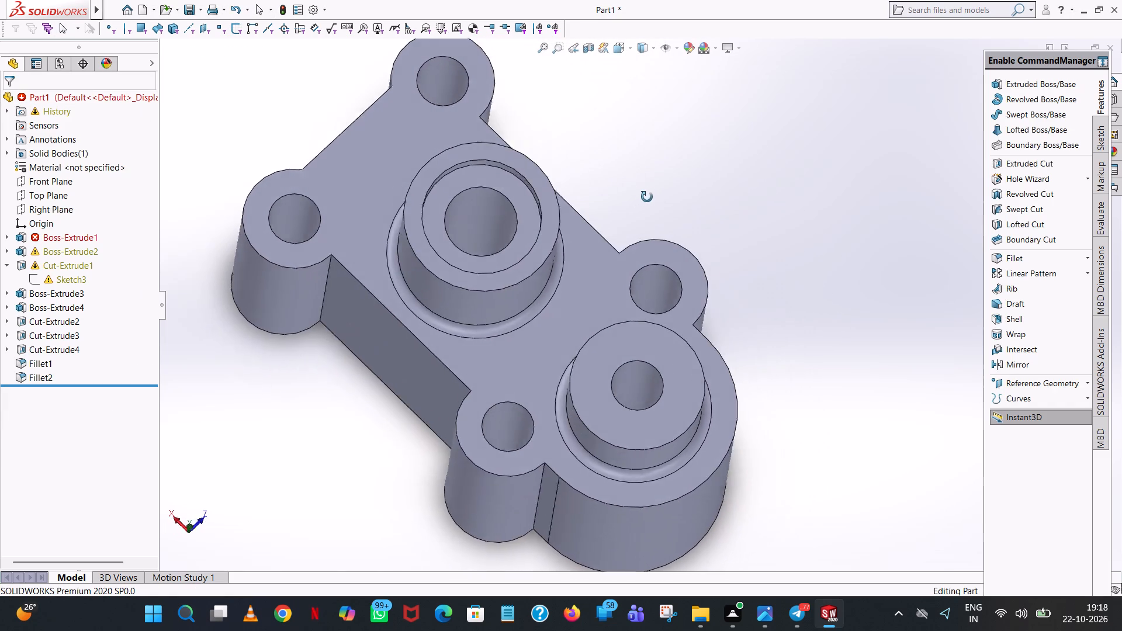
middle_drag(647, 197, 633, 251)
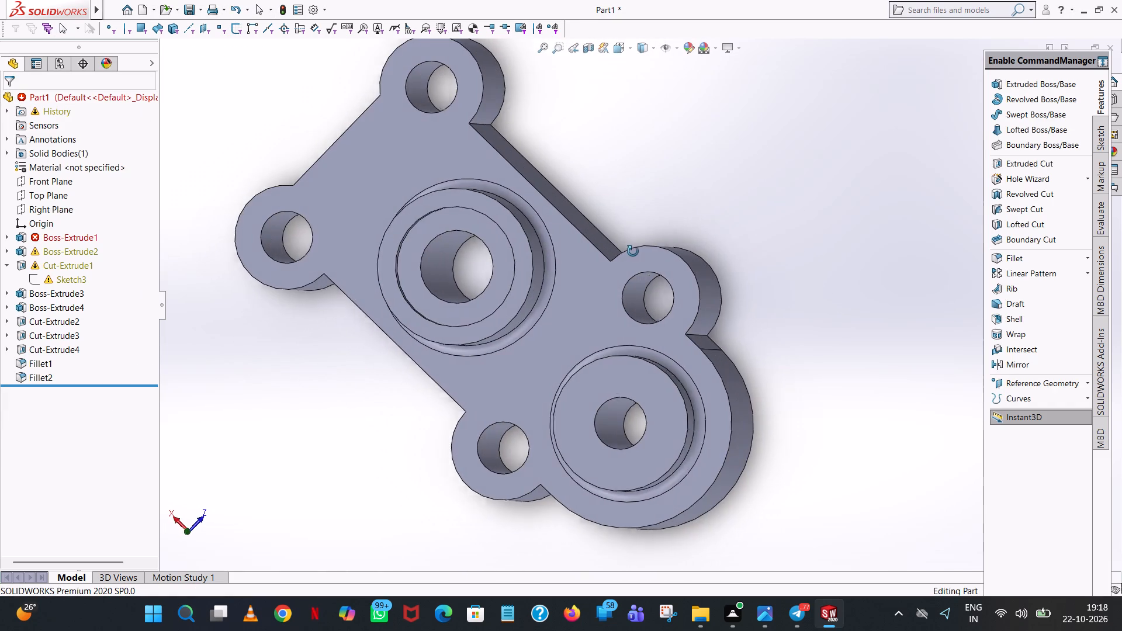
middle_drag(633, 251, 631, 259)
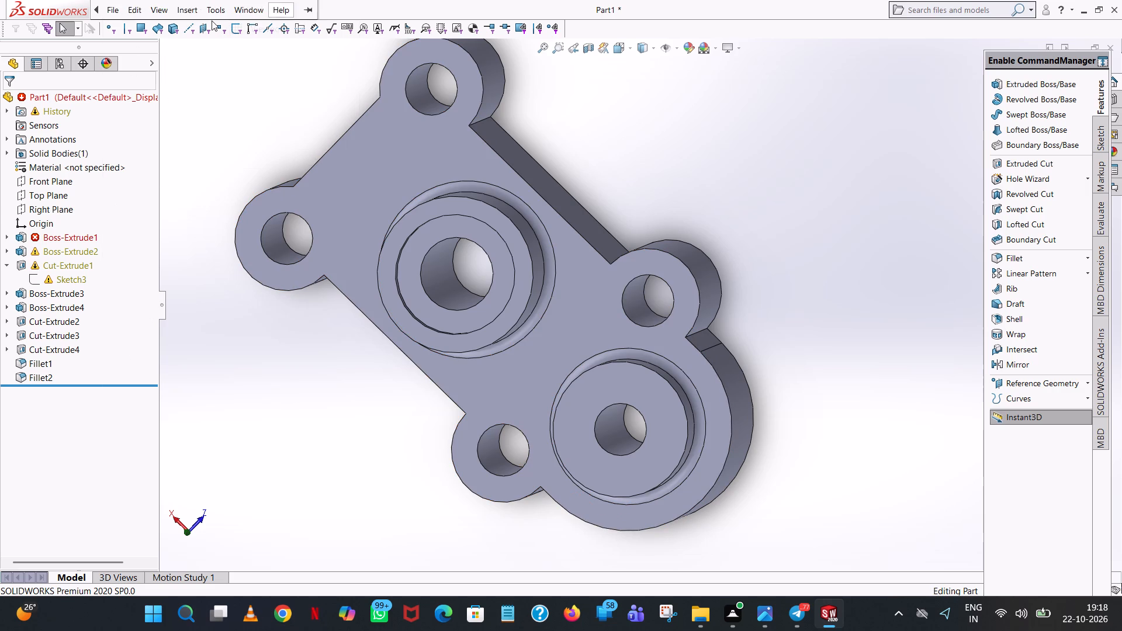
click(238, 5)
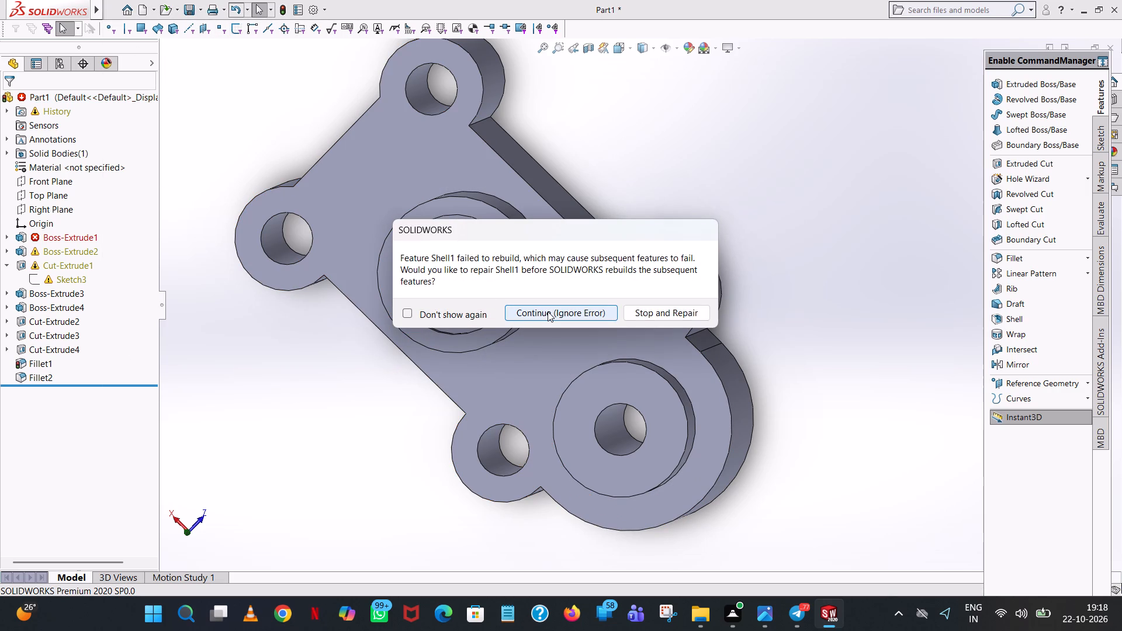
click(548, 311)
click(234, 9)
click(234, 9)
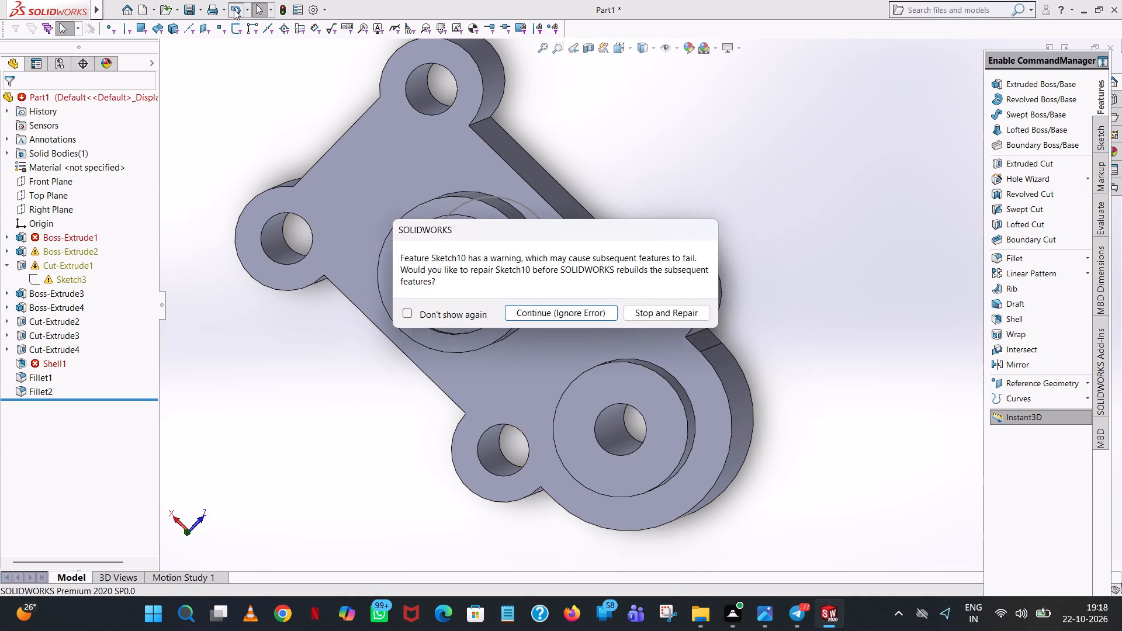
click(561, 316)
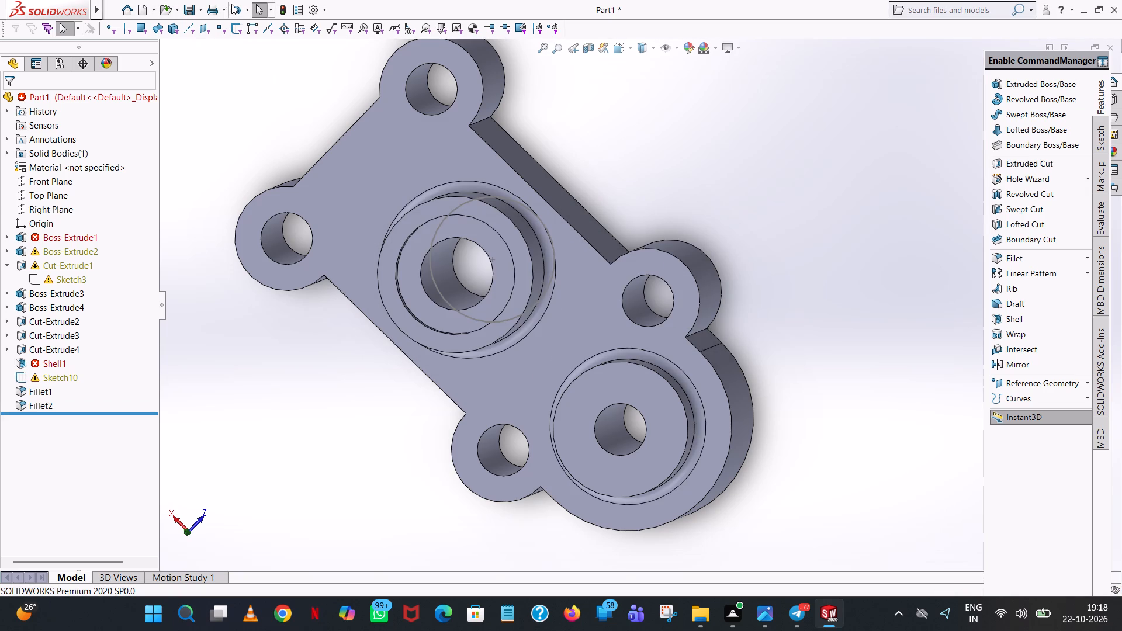
Undo the deletions of Cut-Extrude5, Sketch11 and Cut-Extrude6, ignoring the errors to continue rebuilding.
click(233, 2)
click(563, 308)
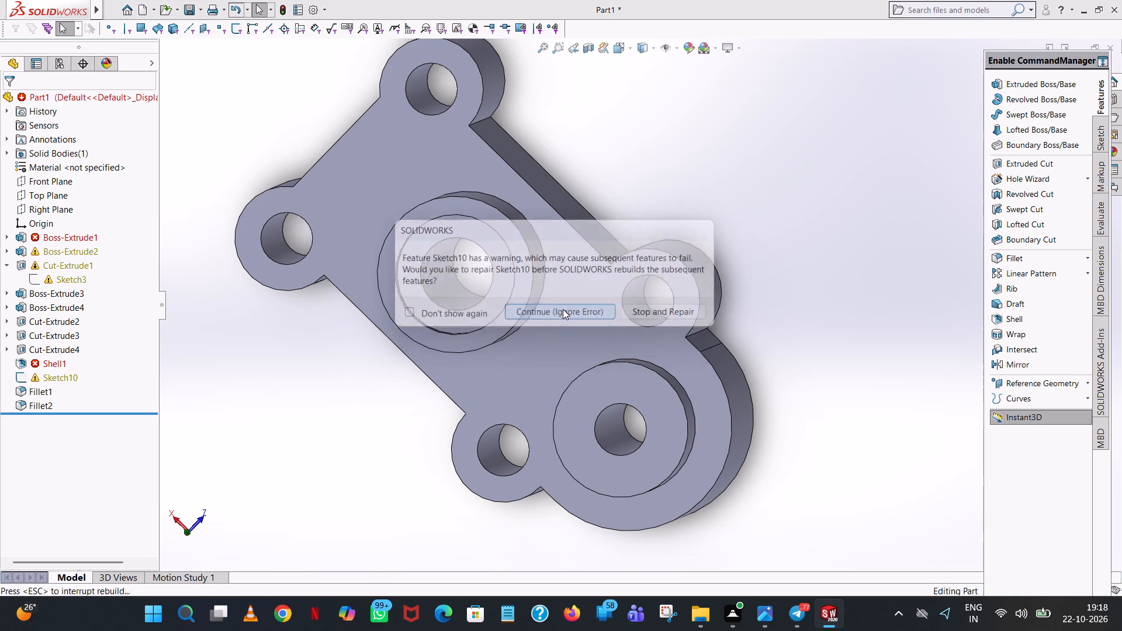
click(233, 6)
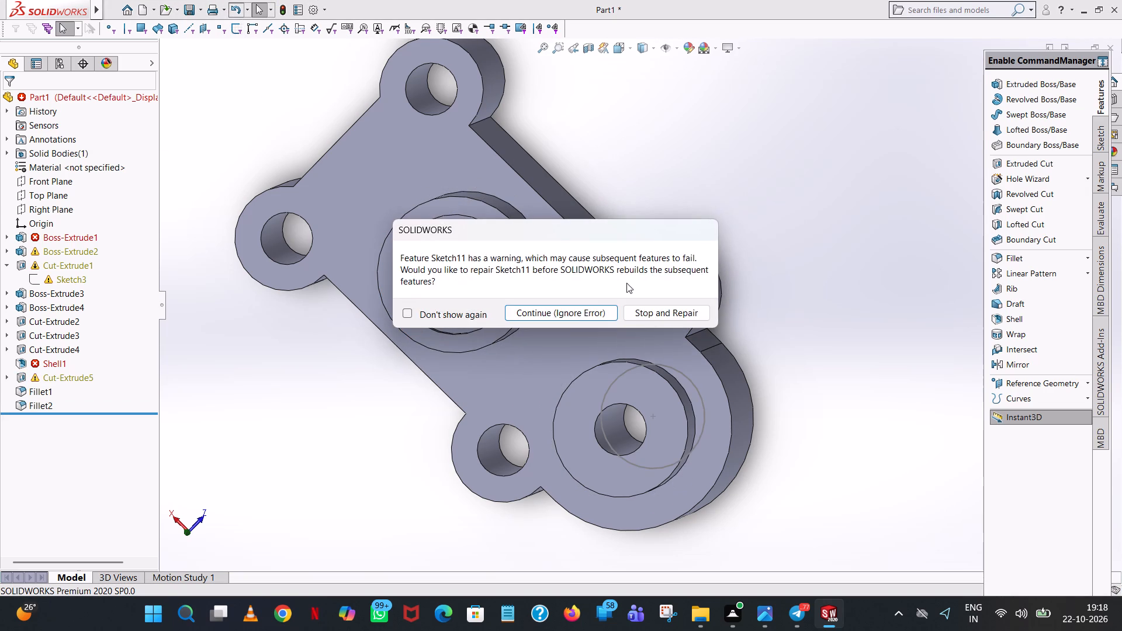
click(573, 318)
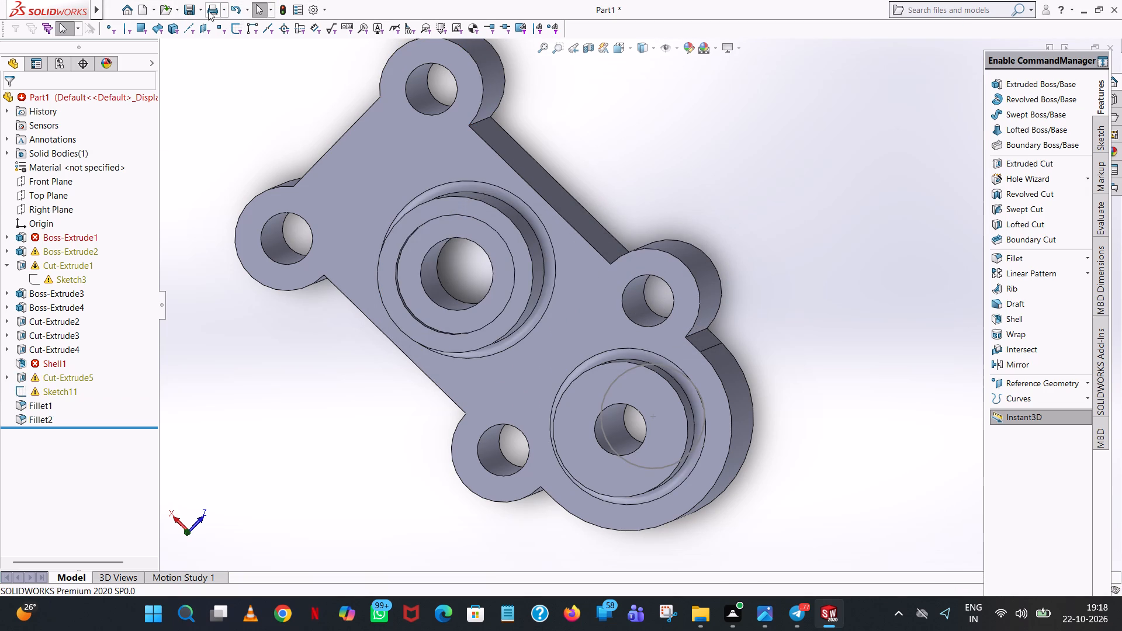
click(233, 5)
click(556, 306)
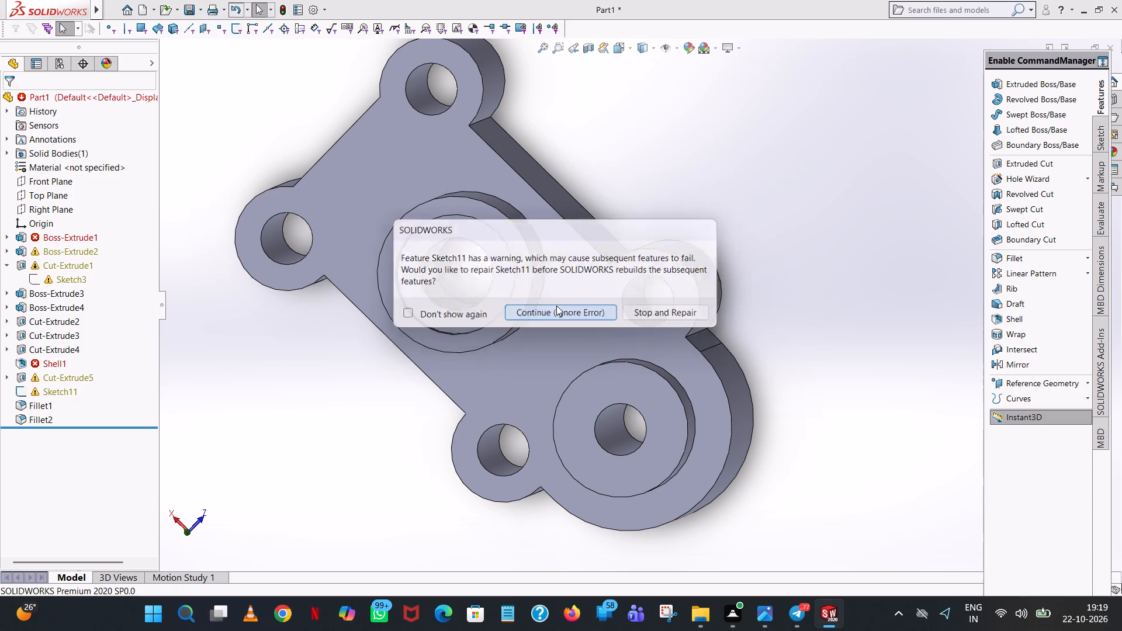
Undo the revision edits in base profile Sketch1 back to the original closed outline with its 40 mm side-line dimension, and out of the sketch.
click(239, 7)
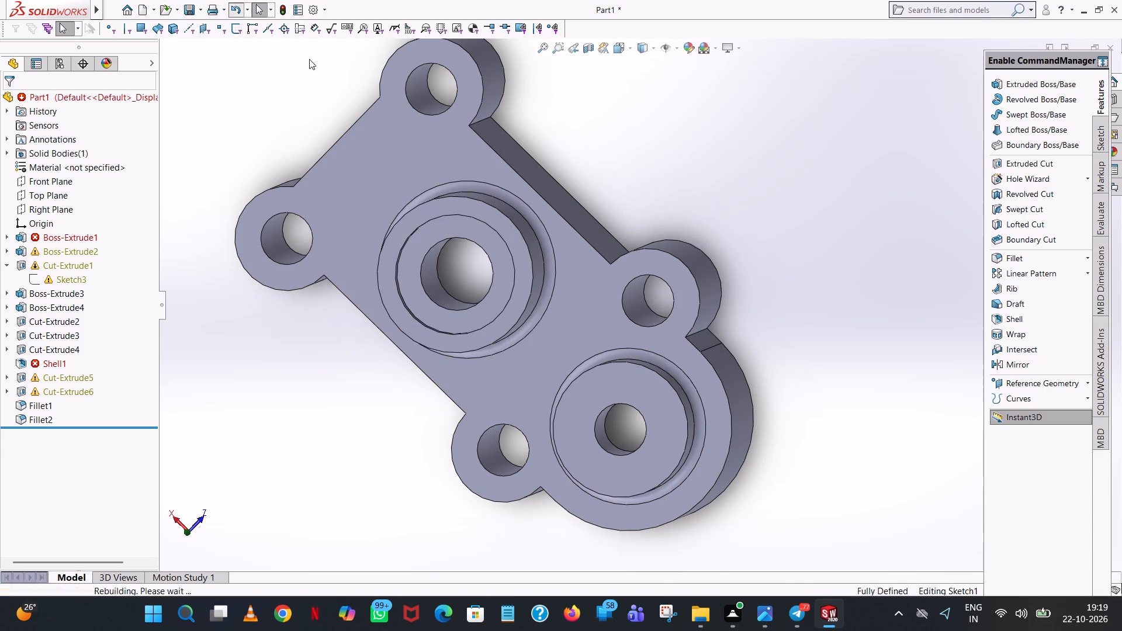
click(234, 8)
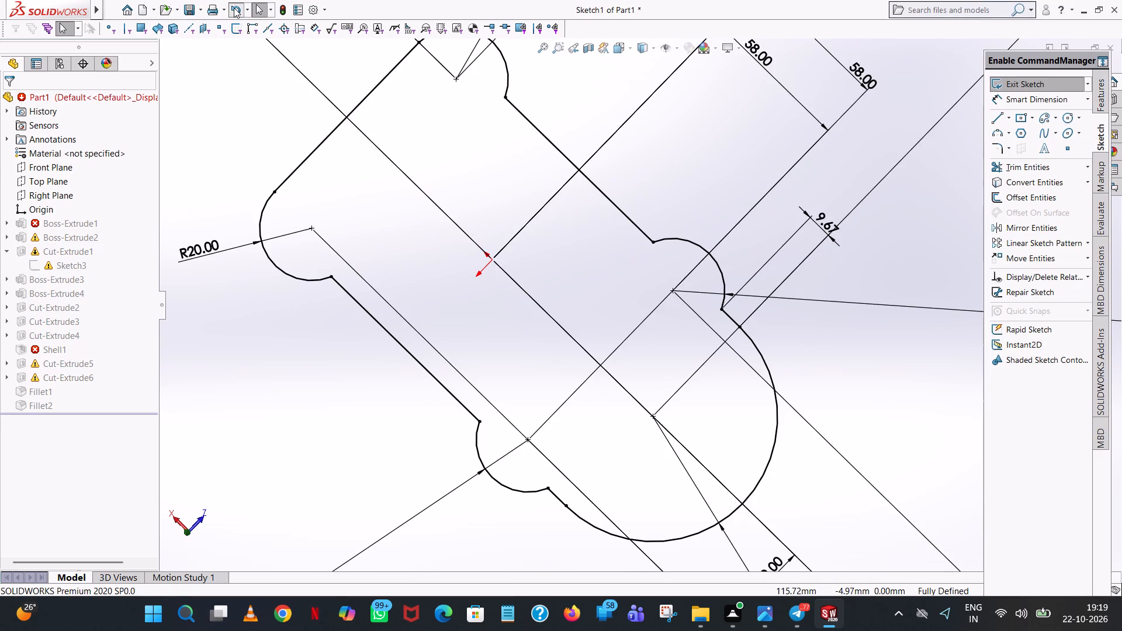
click(234, 8)
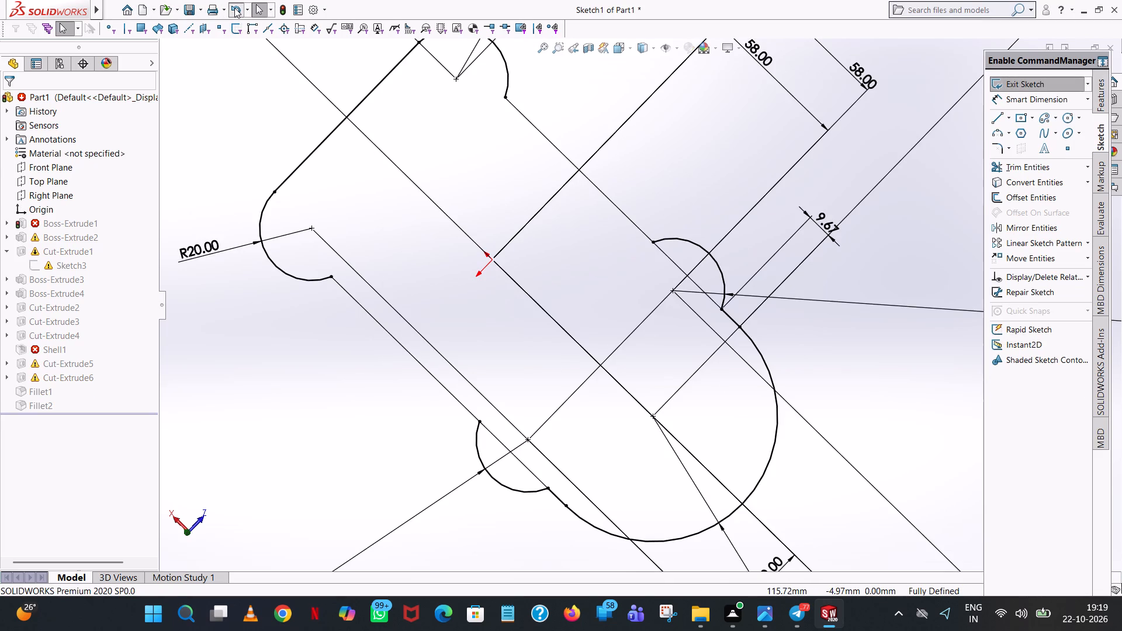
click(234, 8)
click(234, 8)
triple_click(234, 8)
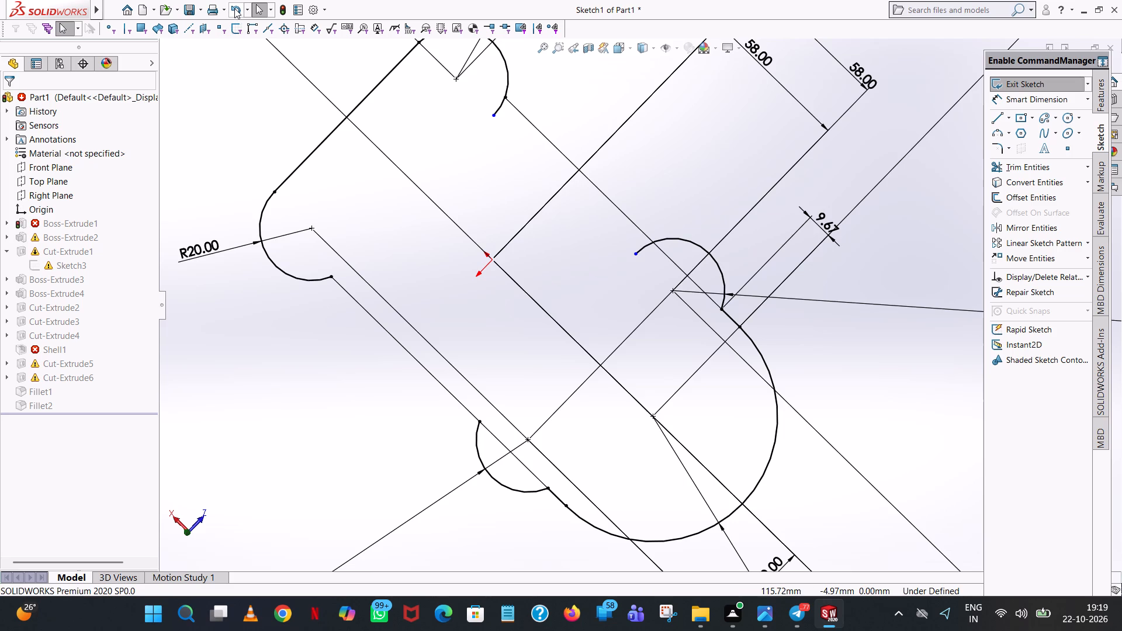
double_click(234, 8)
click(234, 8)
click(234, 9)
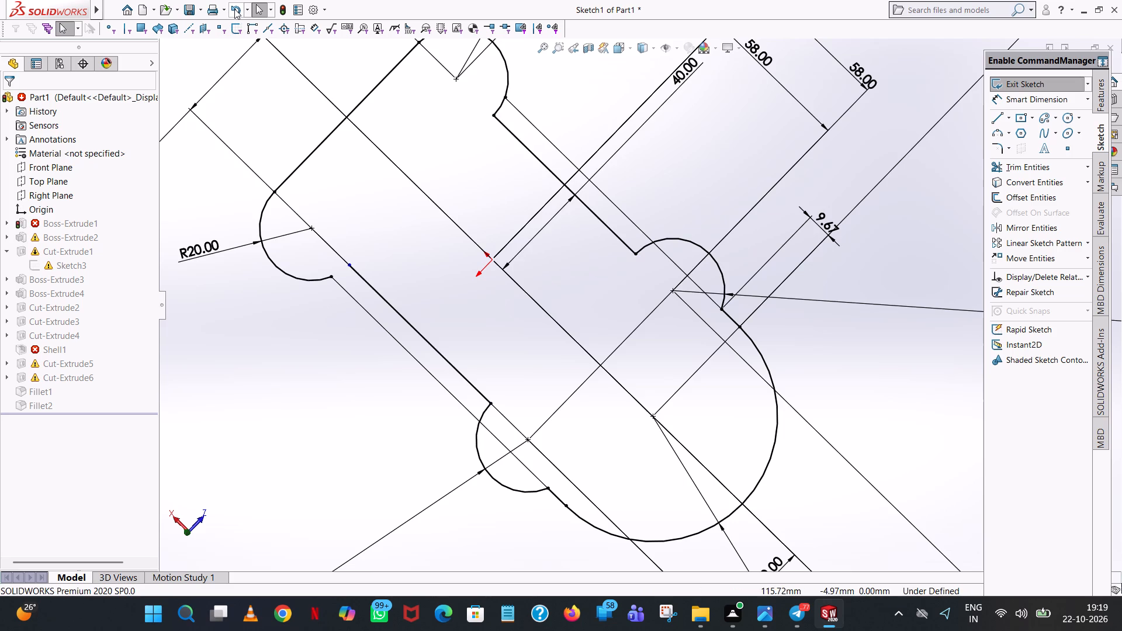
click(234, 9)
click(234, 9)
click(234, 9)
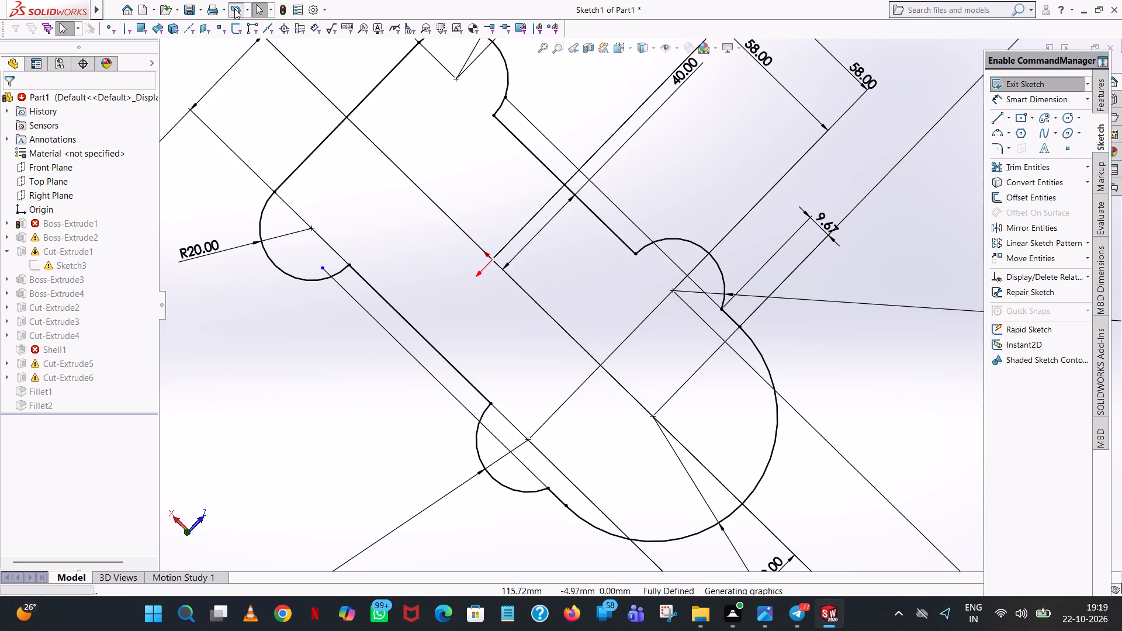
click(234, 9)
click(234, 9)
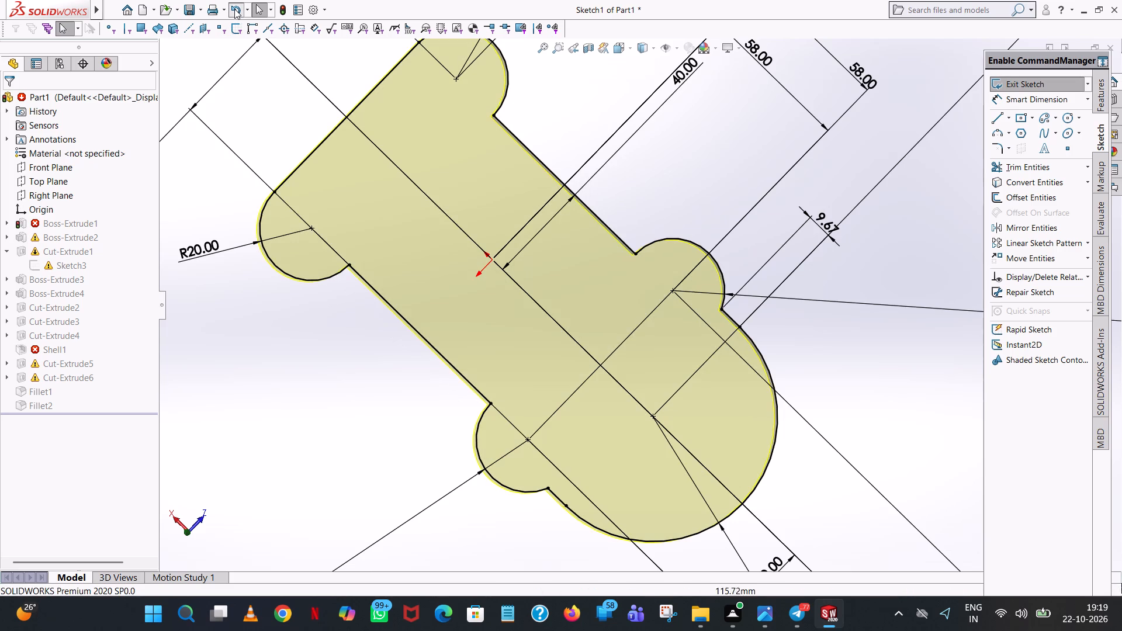
Start an Extruded Boss sketch on the underside rim face and draw a 116 mm horizontal line between the corner lugs on the +Z side.
middle_drag(685, 184, 646, 230)
scroll(678, 149, up, 1)
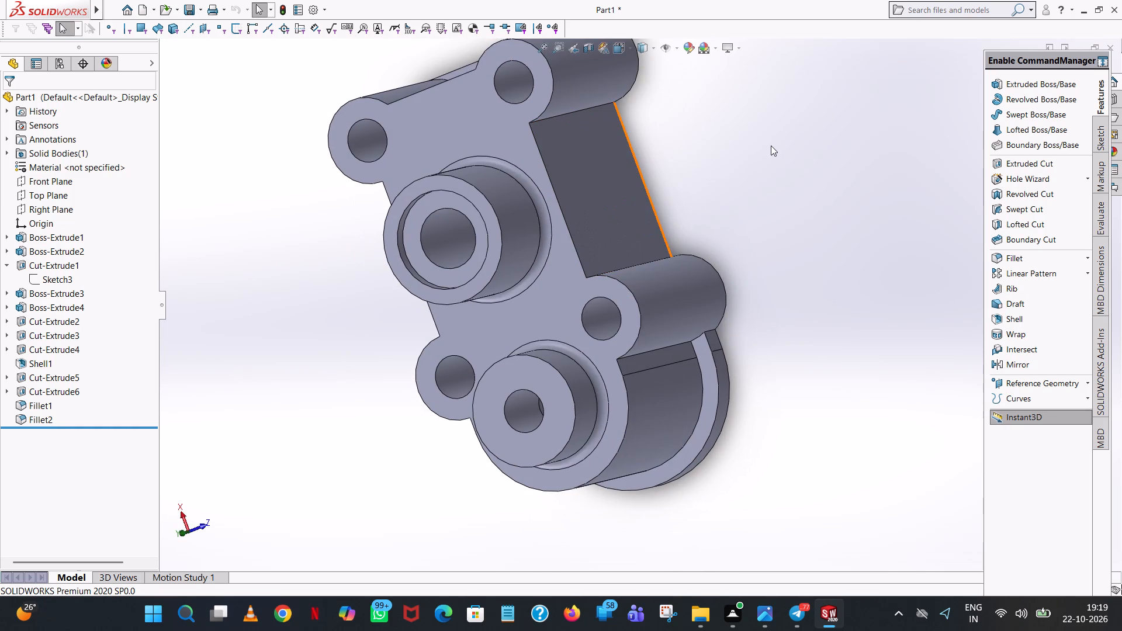
middle_drag(794, 214, 580, 209)
scroll(794, 214, up, 1)
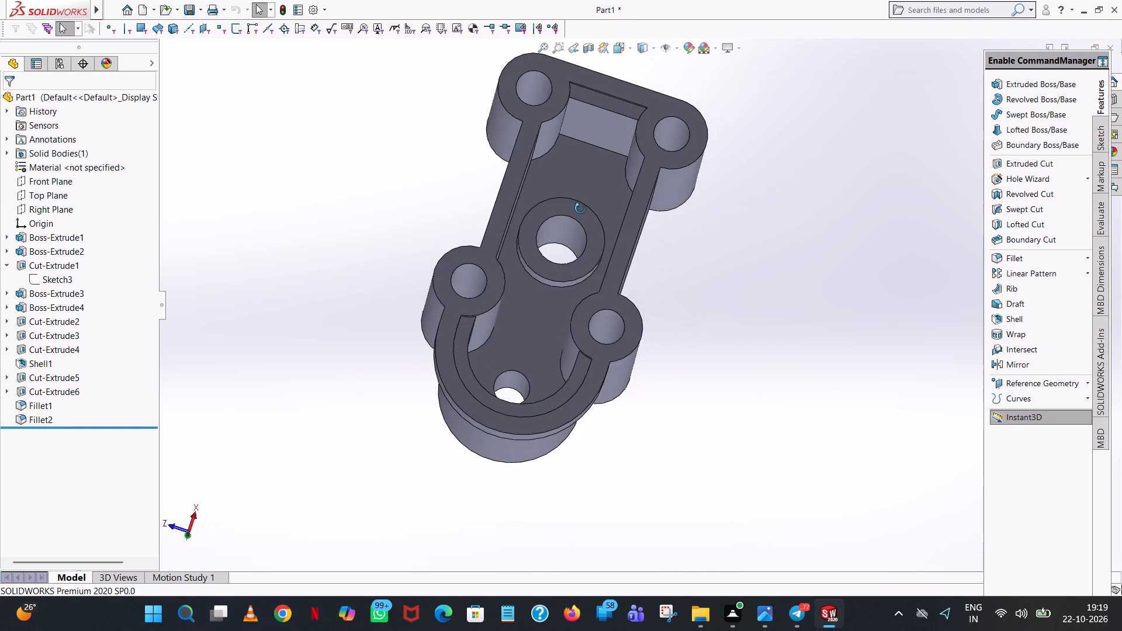
middle_drag(580, 209, 580, 246)
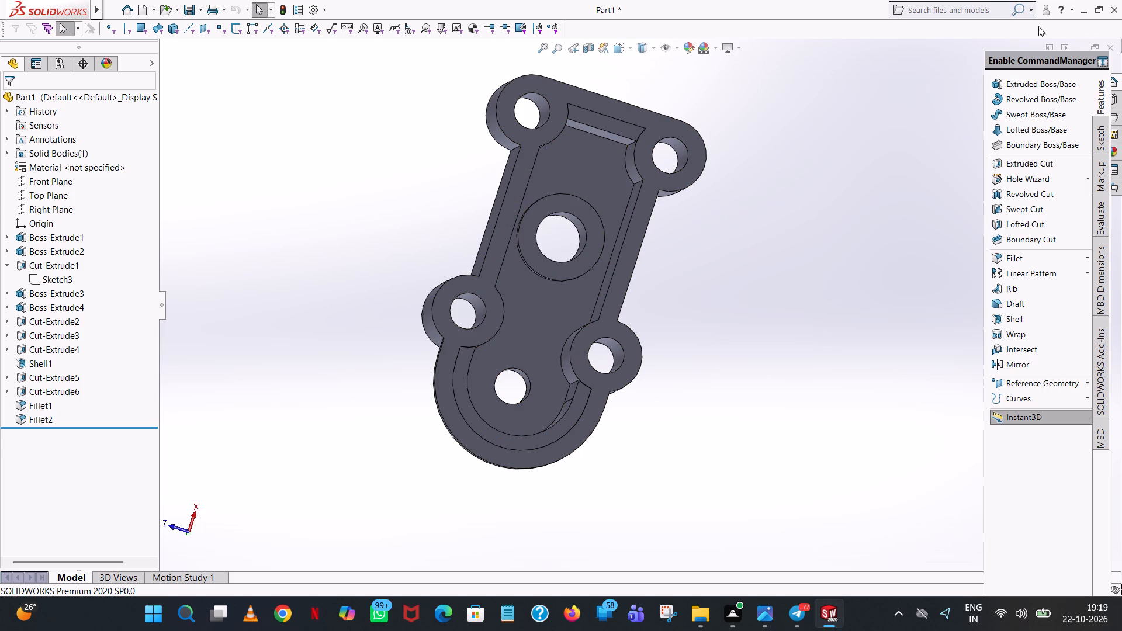
click(1015, 84)
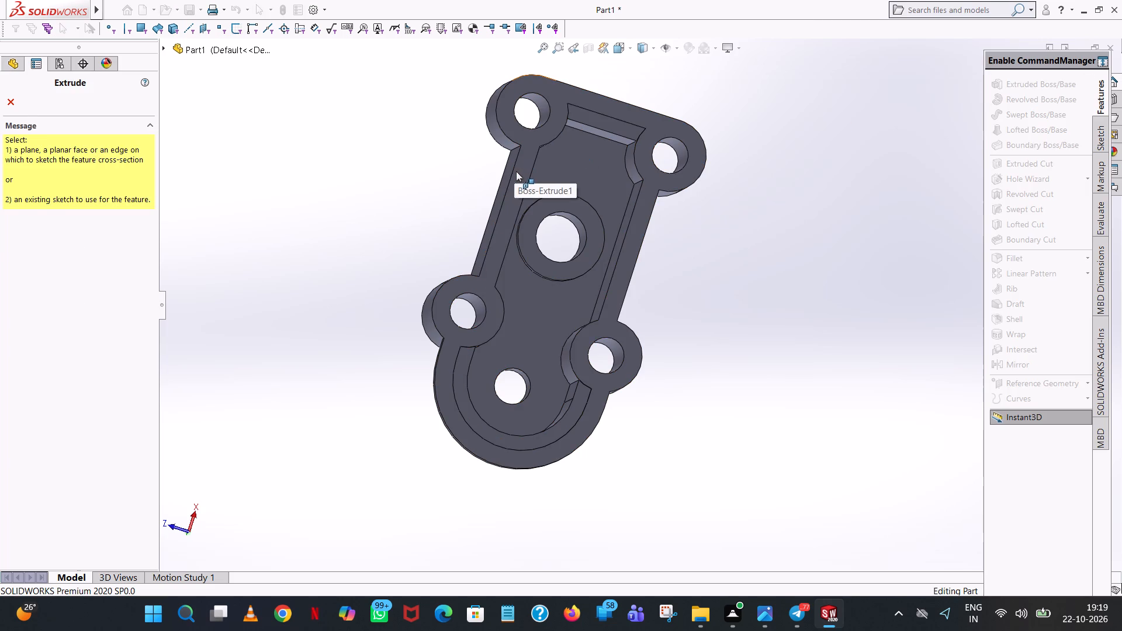
click(517, 172)
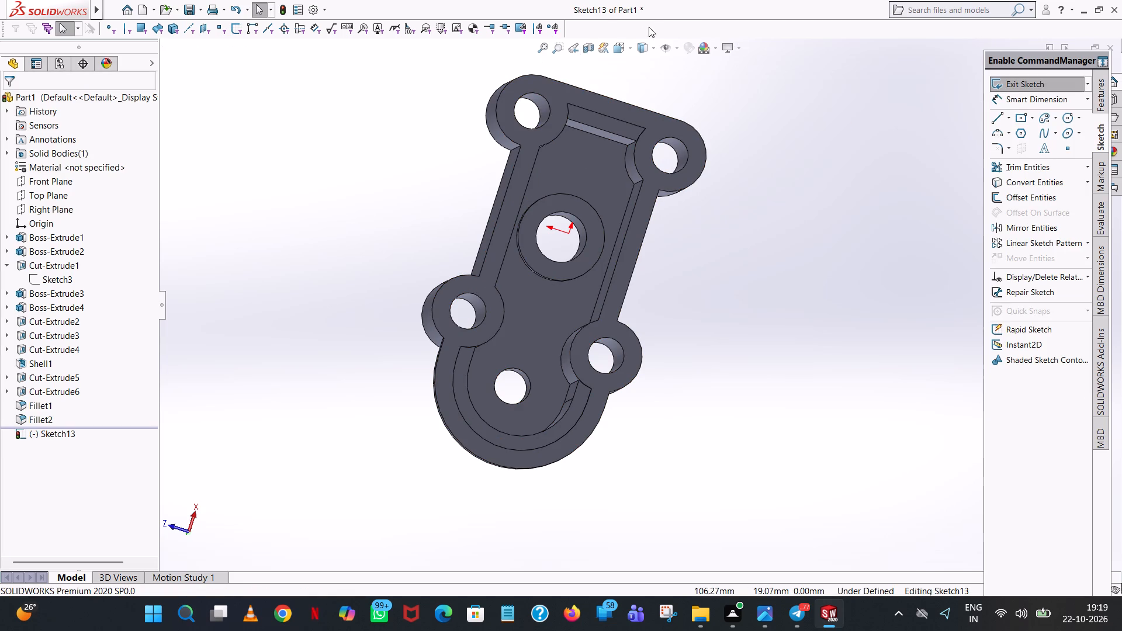
click(628, 46)
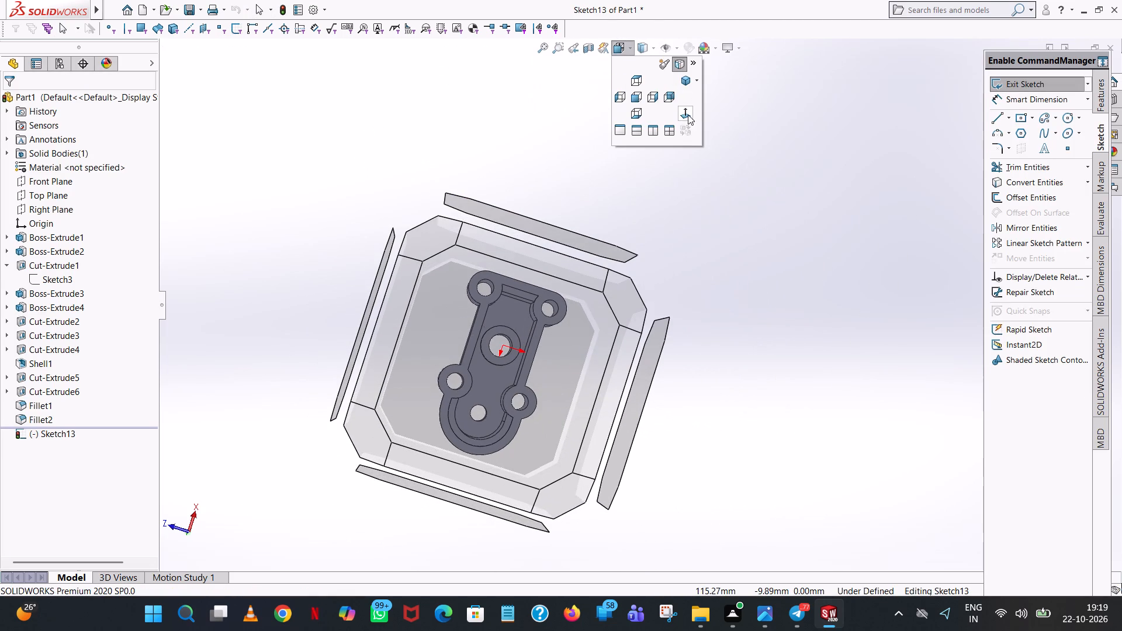
click(688, 115)
click(1000, 122)
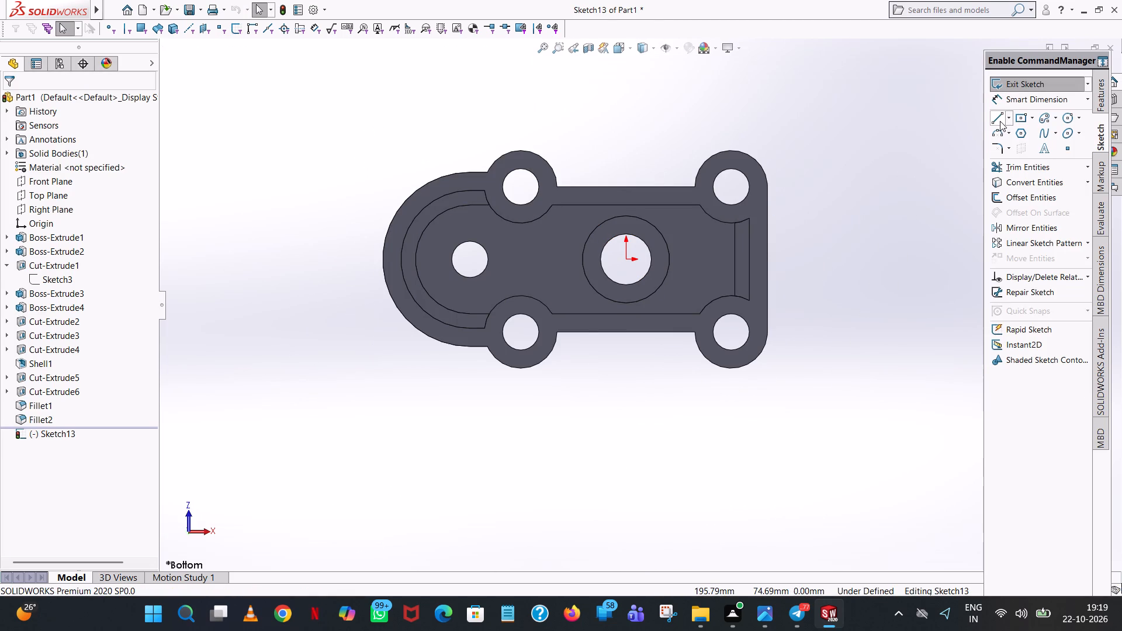
click(488, 173)
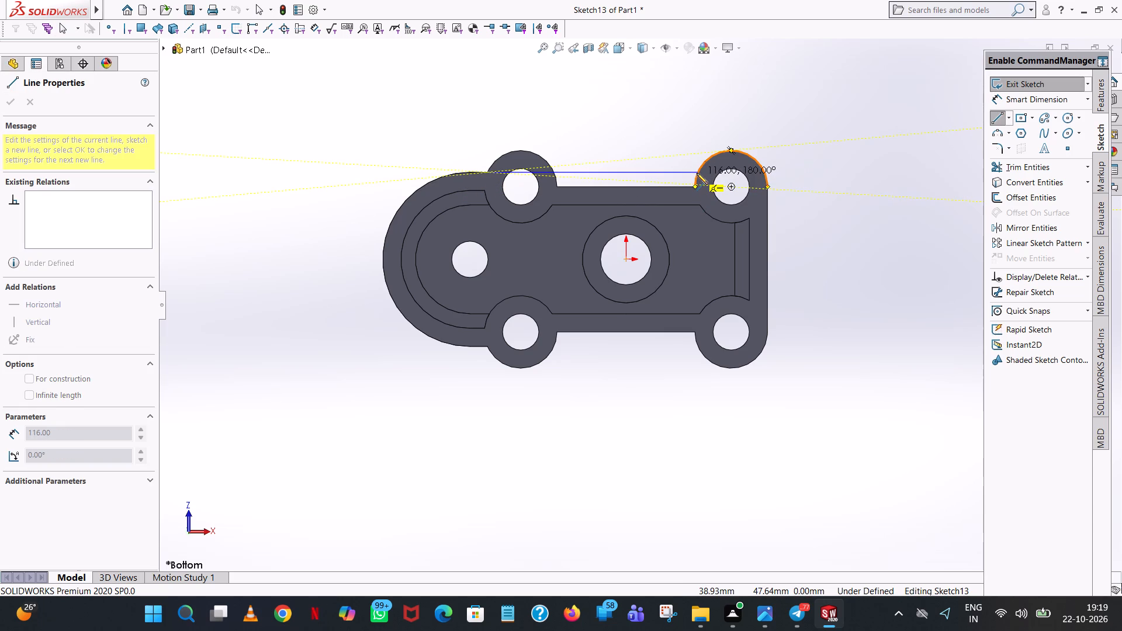
click(697, 173)
right_click(697, 173)
click(710, 180)
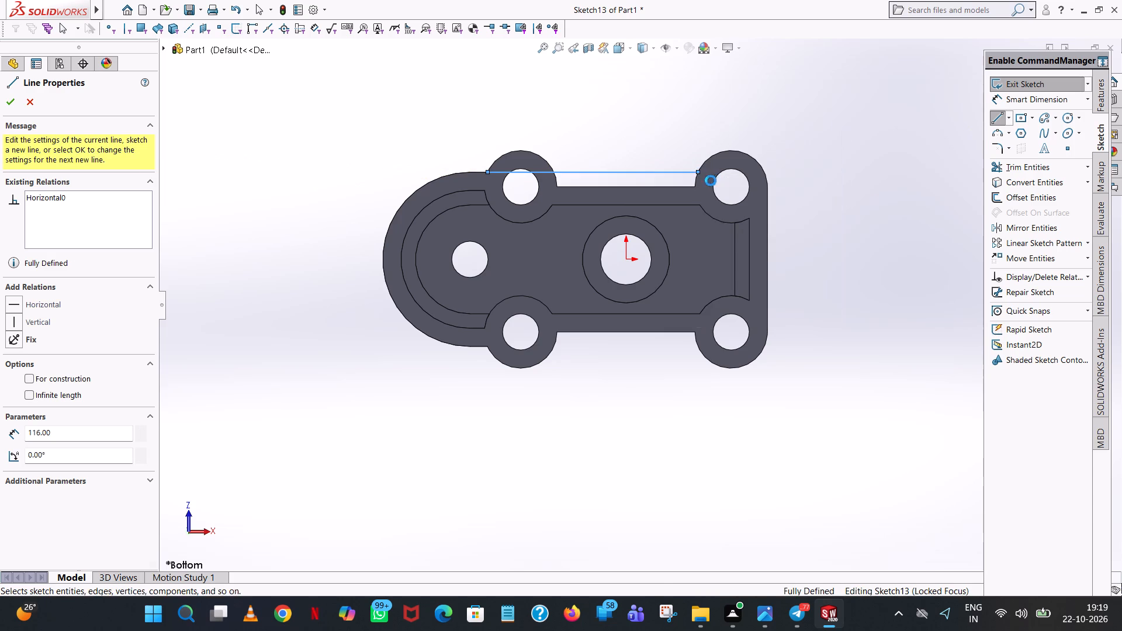
Draw a matching 116 mm horizontal line from the rounded end's junction to the far corner lug on the -Z side.
click(994, 113)
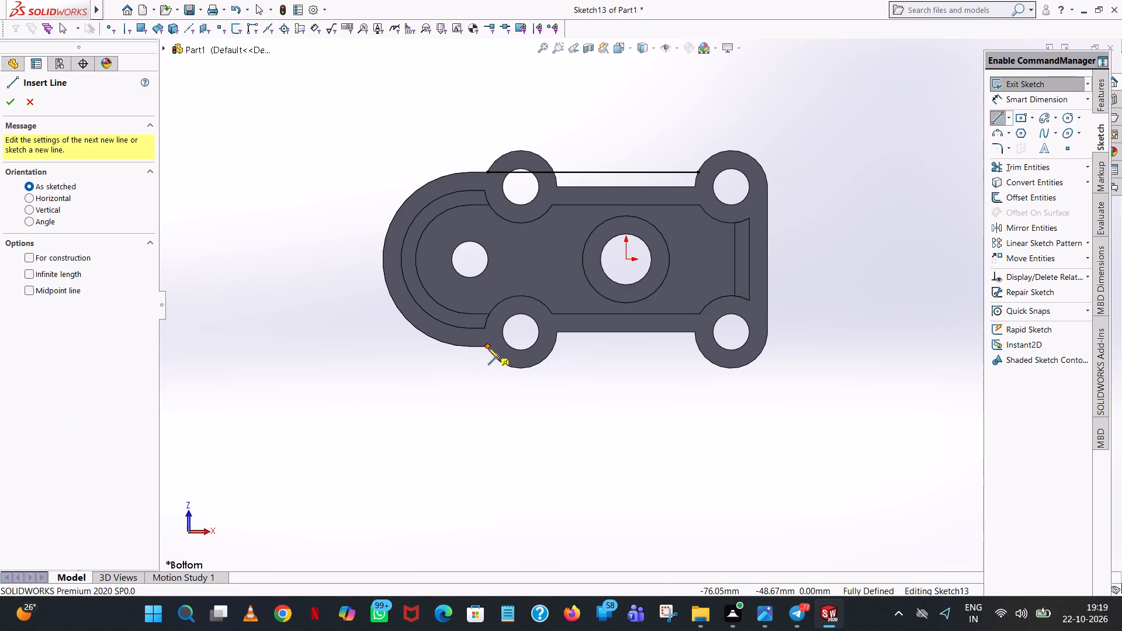
click(488, 348)
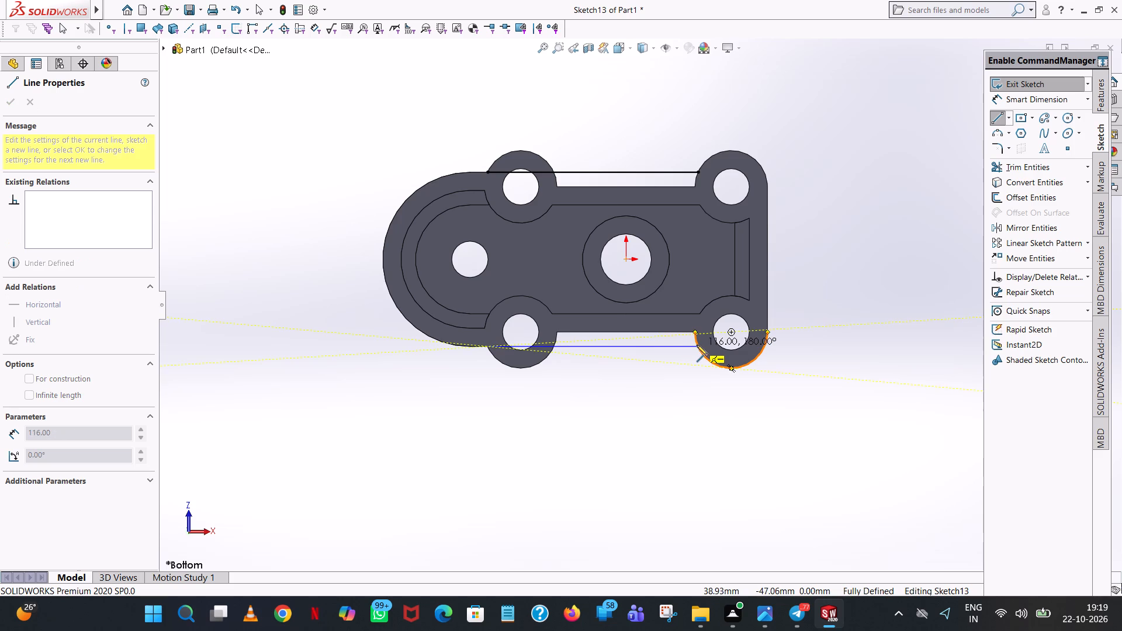
click(697, 345)
right_click(697, 345)
click(732, 355)
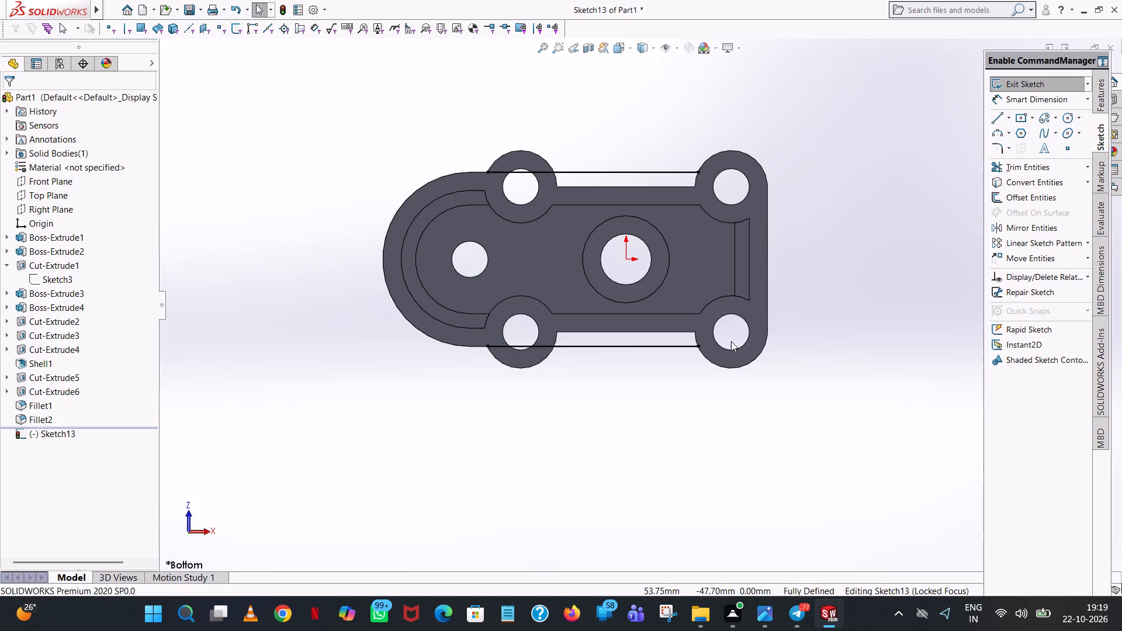
Draw 20 mm radius circles concentric with the two corner holes on the +Z side, matching the lugs' outer edges.
scroll(731, 342, down, 1)
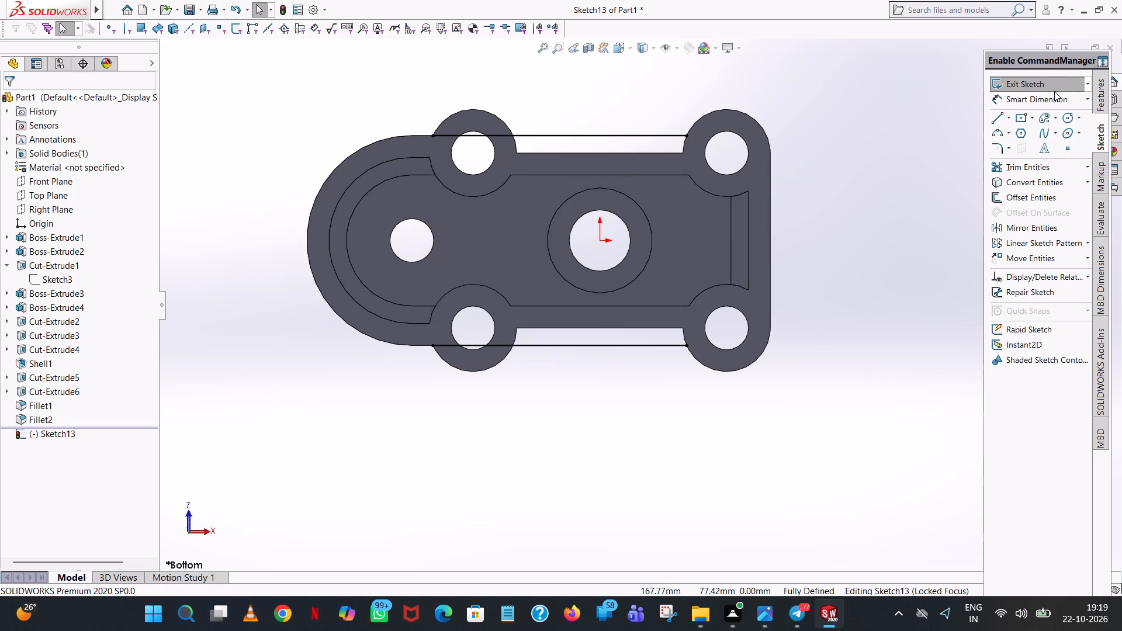
click(1069, 115)
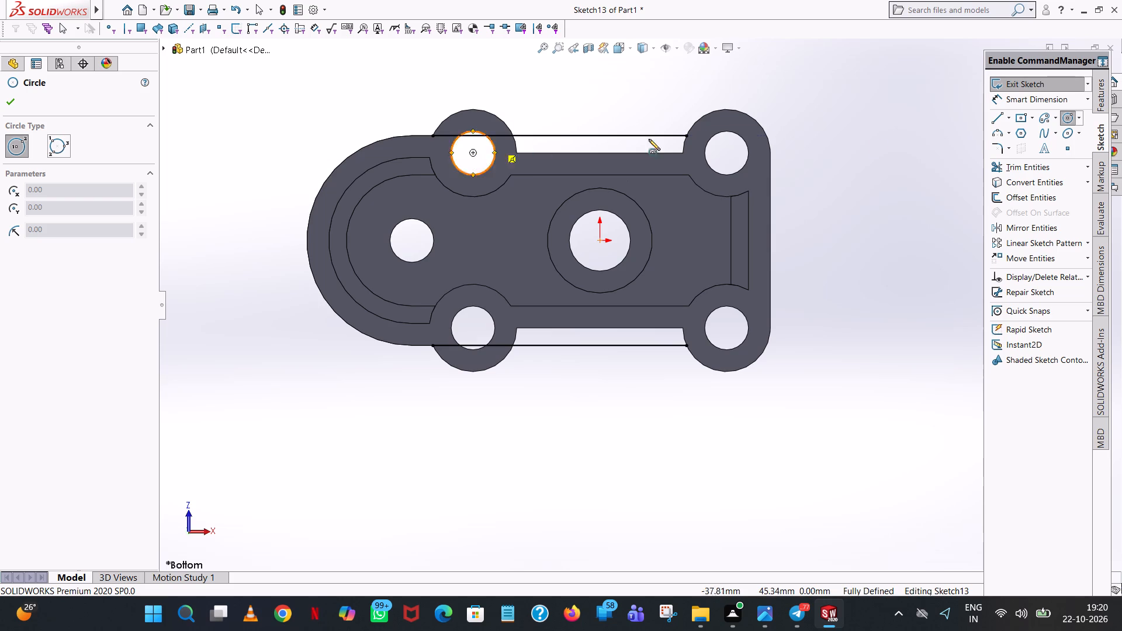
click(473, 151)
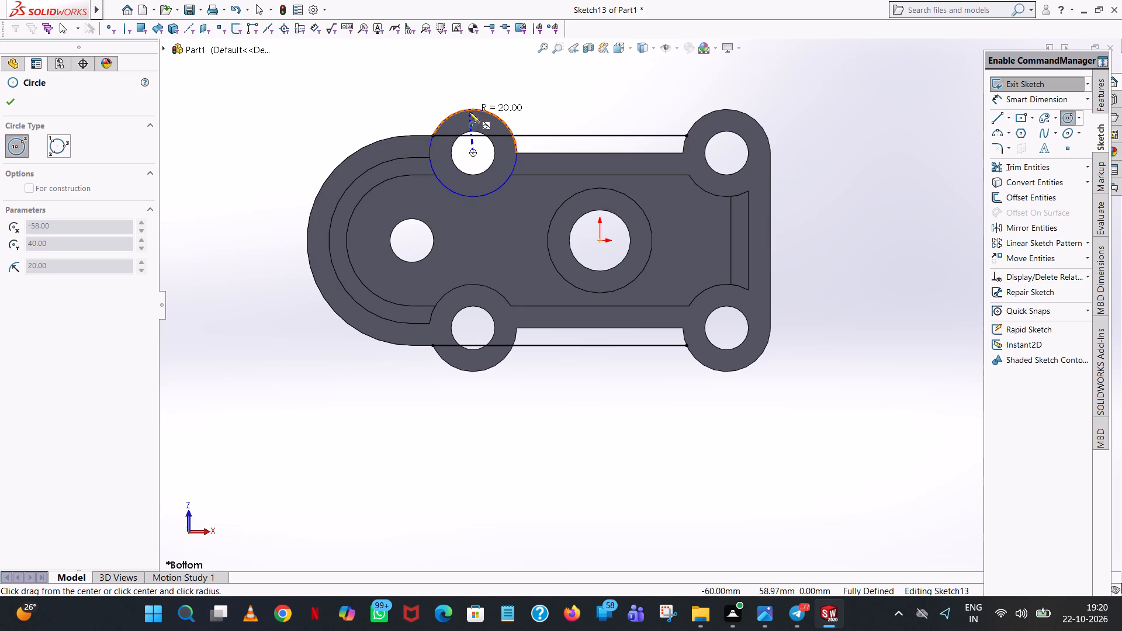
click(469, 112)
right_click(469, 112)
click(538, 122)
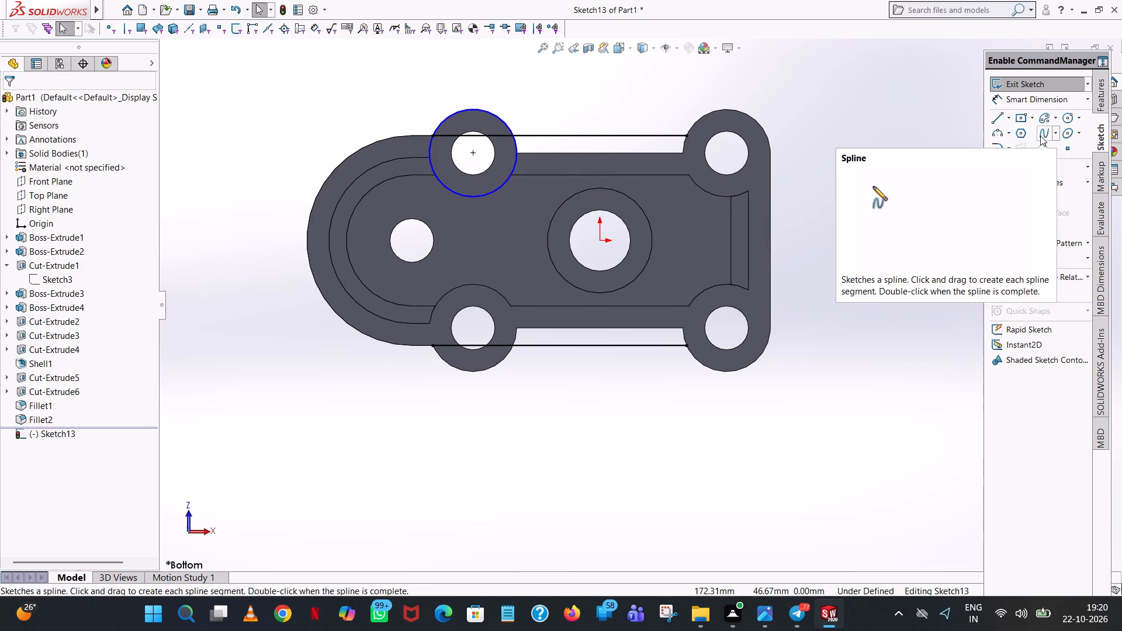
click(1069, 119)
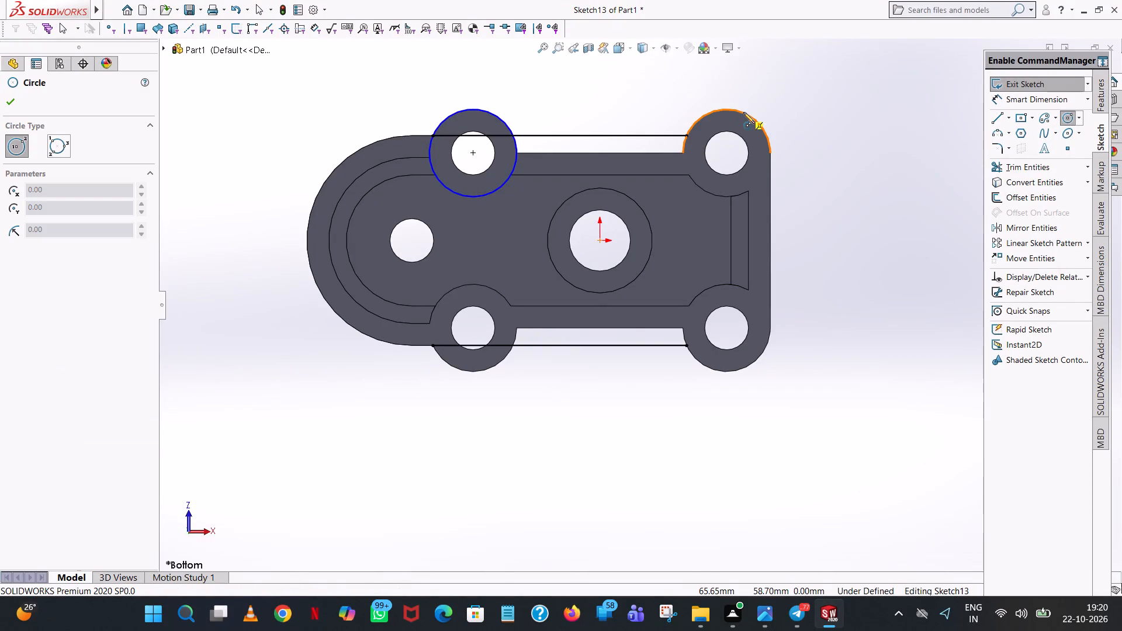
click(726, 155)
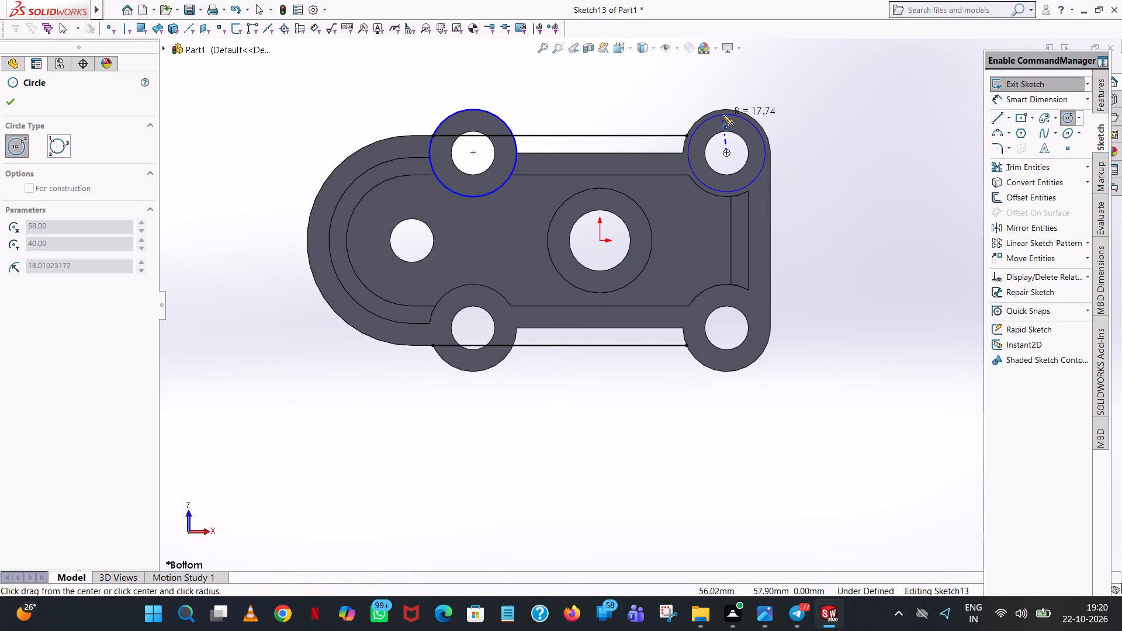
click(722, 108)
right_click(722, 108)
click(748, 116)
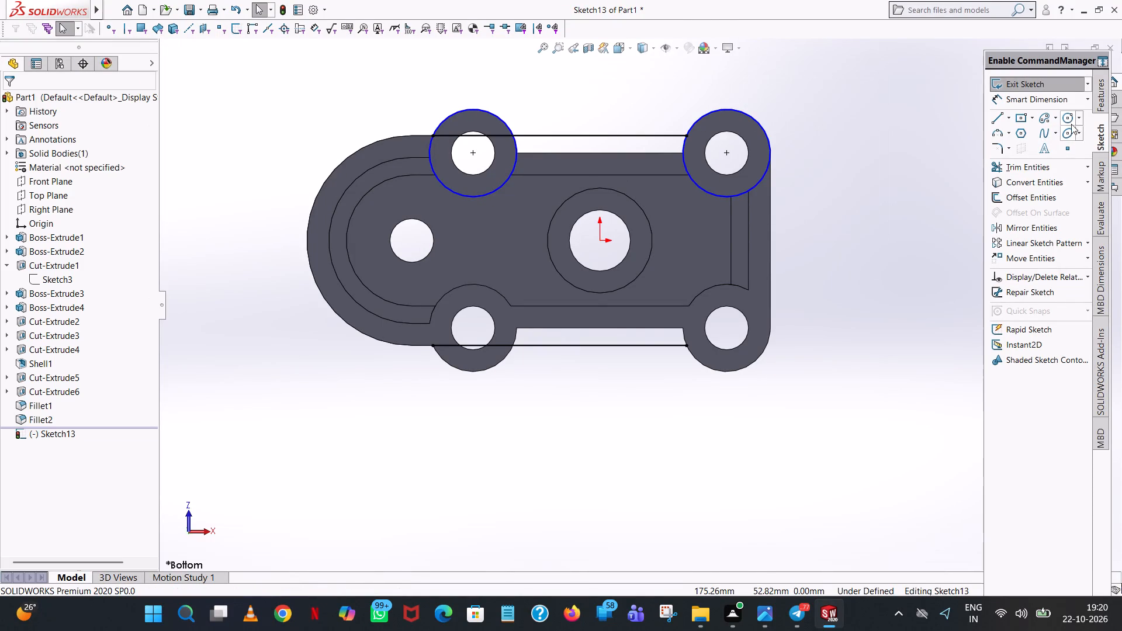
Draw 20 mm radius circles concentric with the two corner holes on the -Z side, matching the lugs' outer edges.
click(1067, 117)
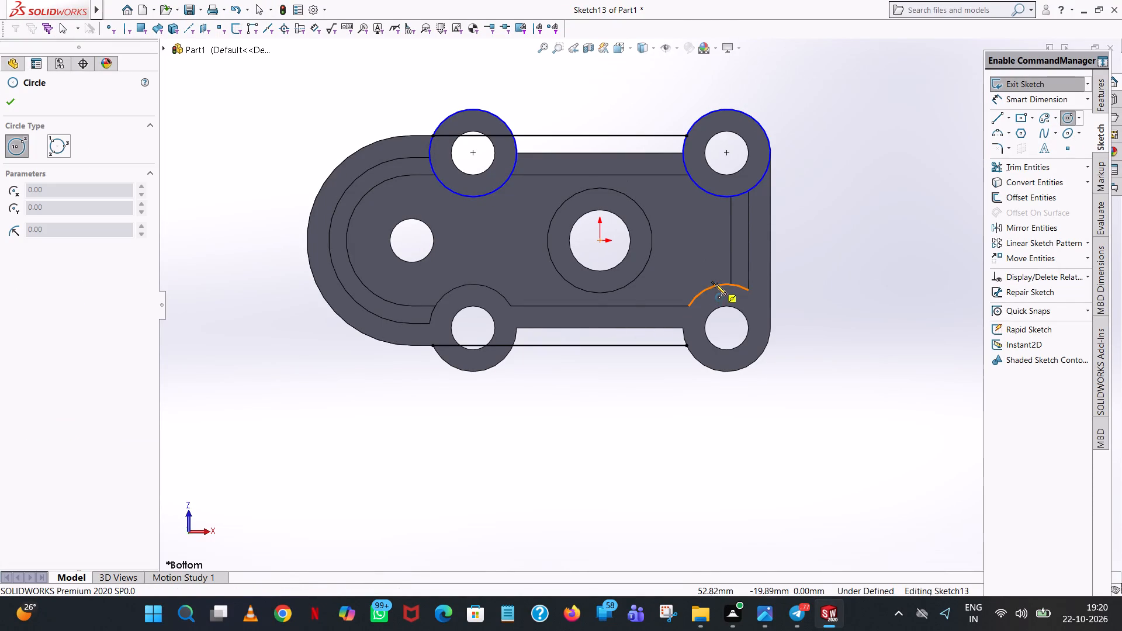
click(725, 326)
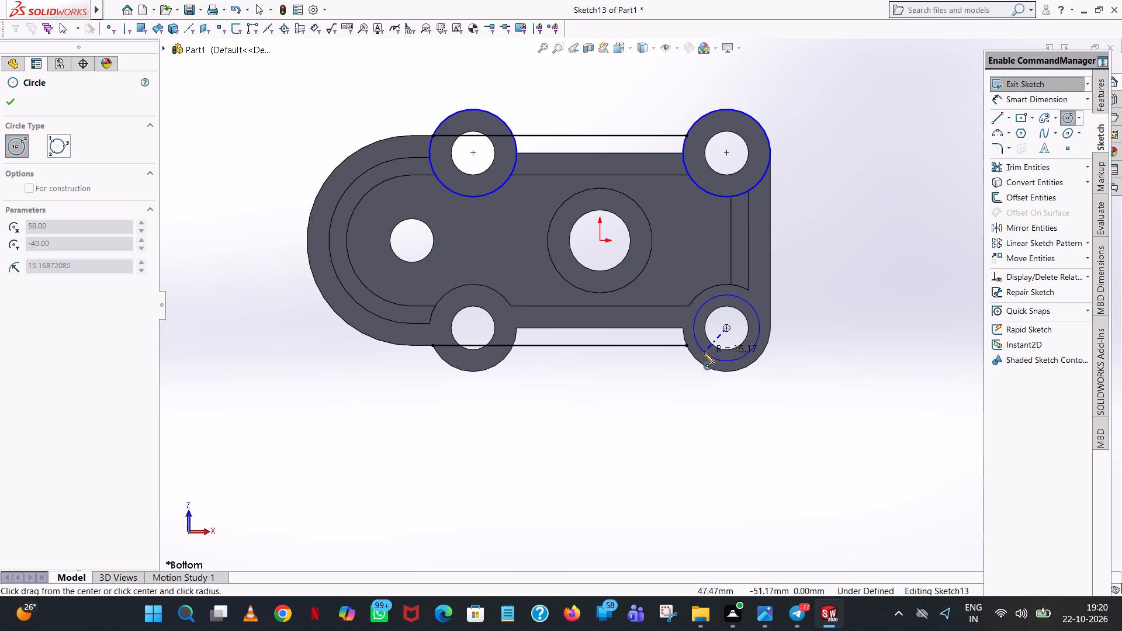
click(696, 358)
right_click(696, 358)
click(730, 370)
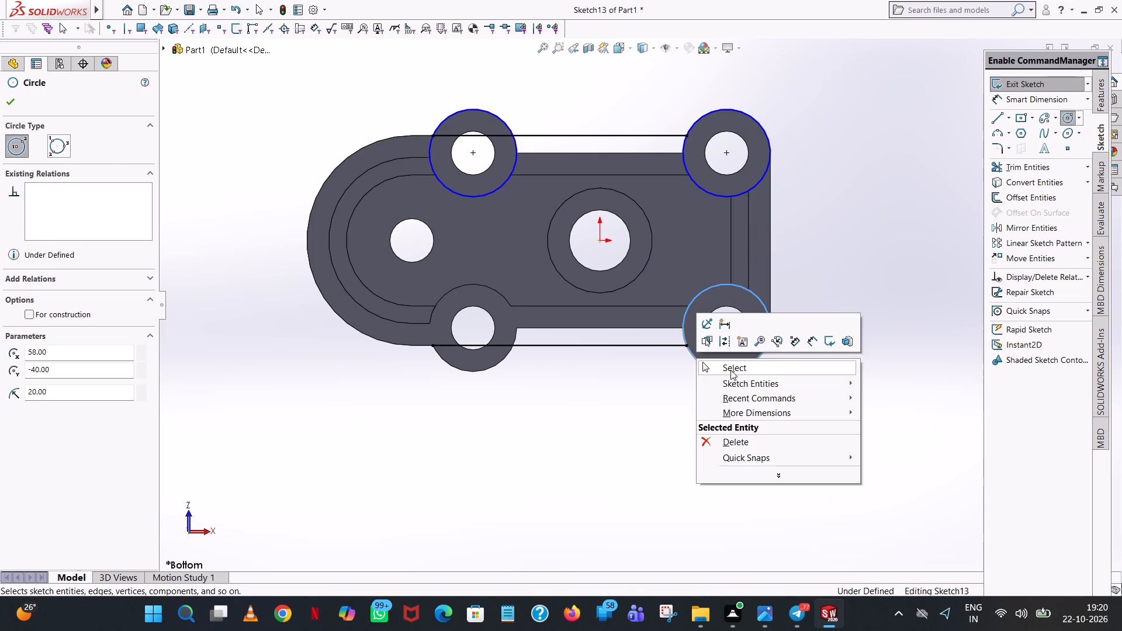
click(1069, 116)
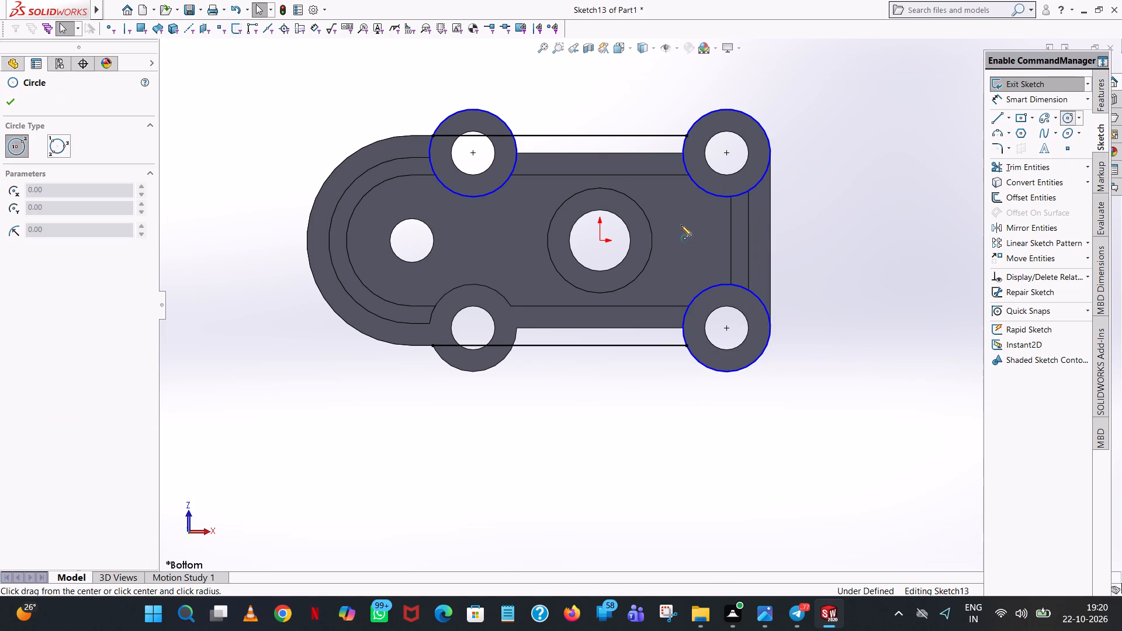
click(473, 328)
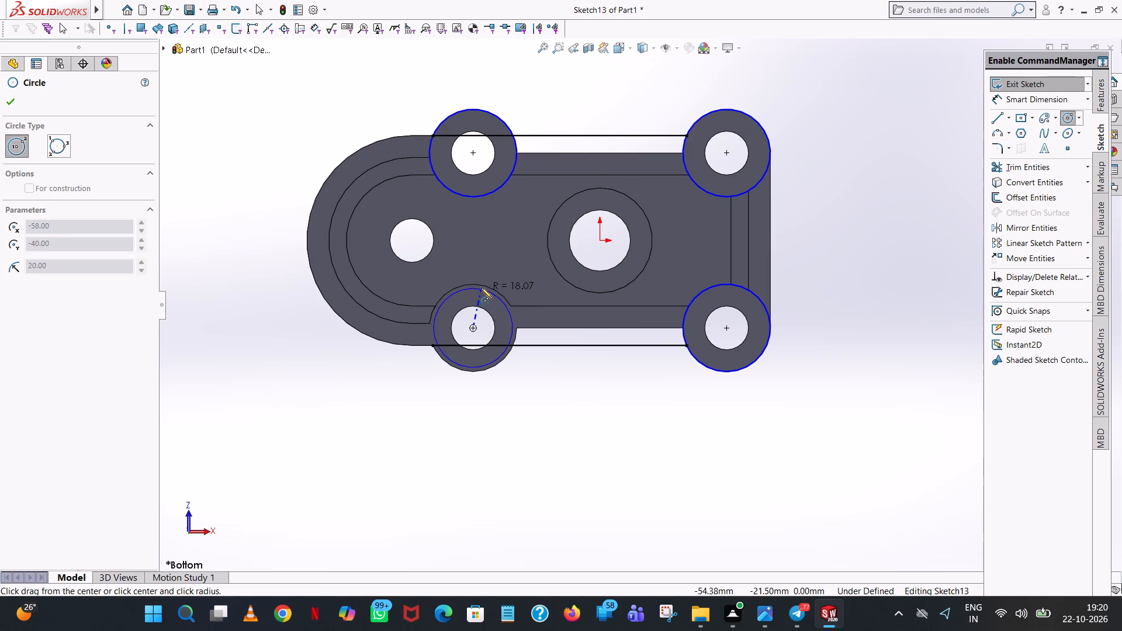
click(481, 287)
right_click(481, 287)
click(527, 299)
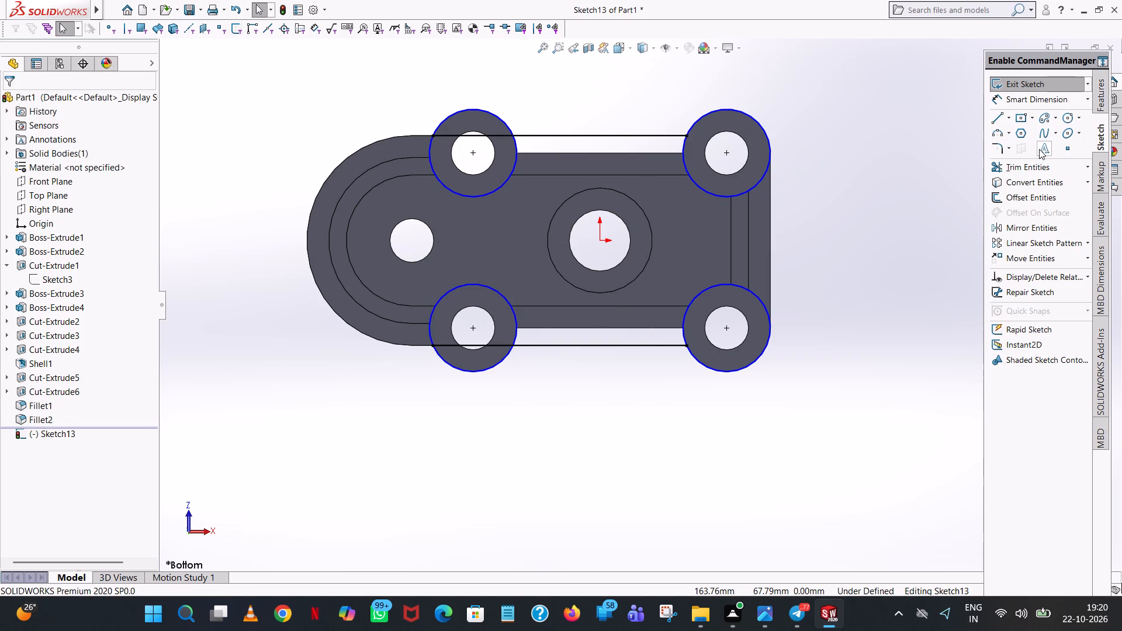
Trim both outer side lines where they run inside the lug circles nearest the rounded end, leaving segments about 79 mm long.
click(1035, 161)
click(469, 348)
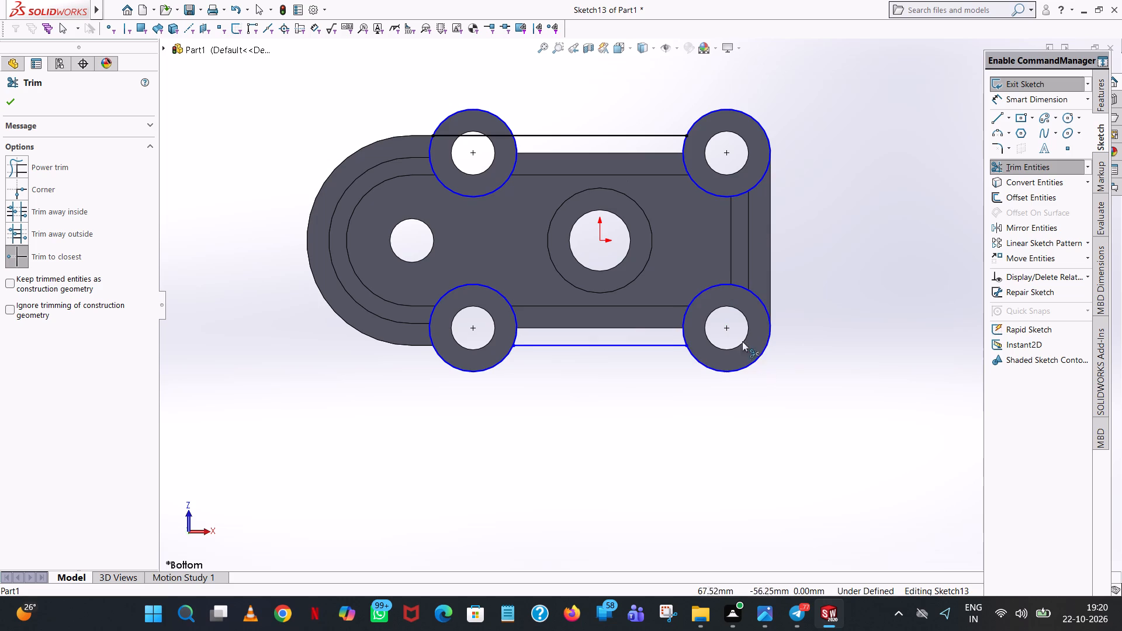
click(451, 135)
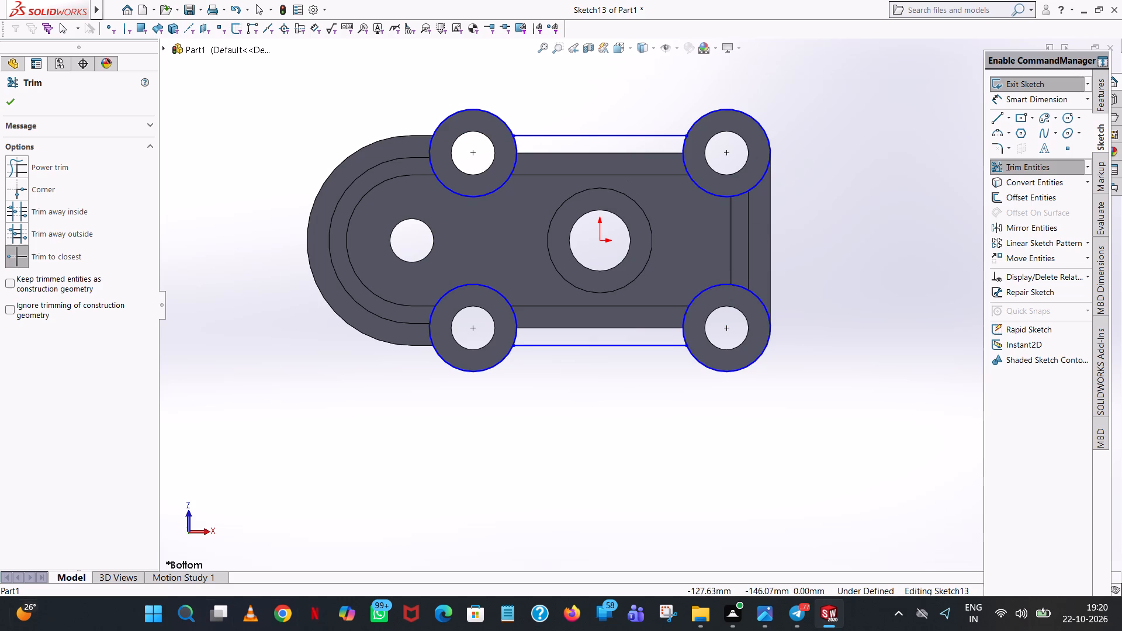
Draw a 76 mm horizontal line between the lug circles along the body's recessed side edge on both the +Z and -Z sides.
middle_click(649, 110)
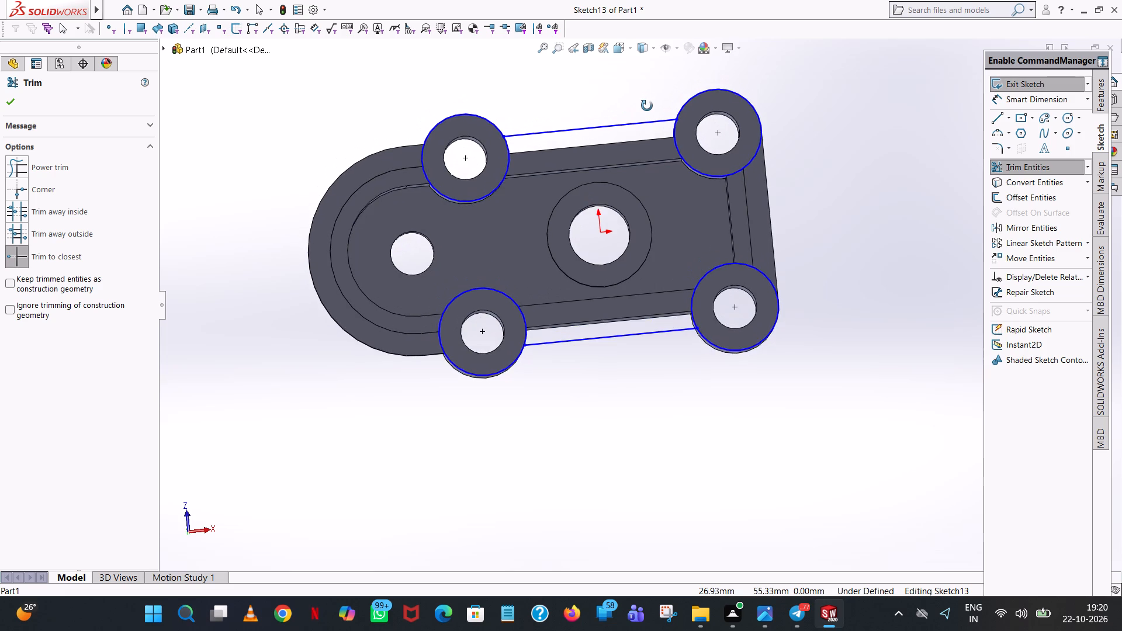
click(998, 117)
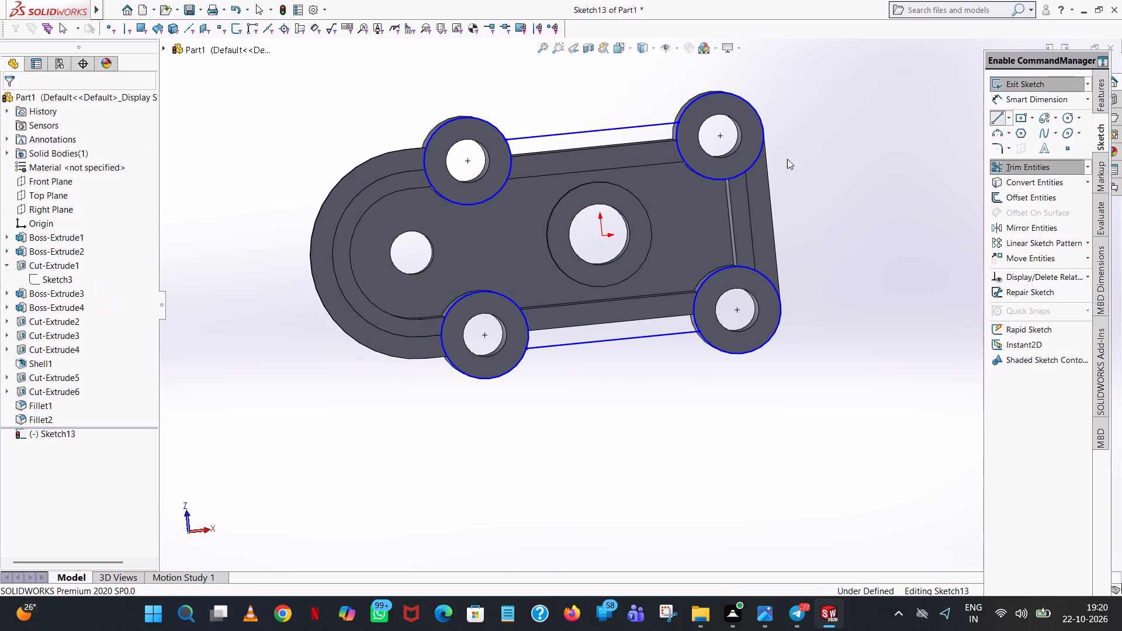
click(511, 158)
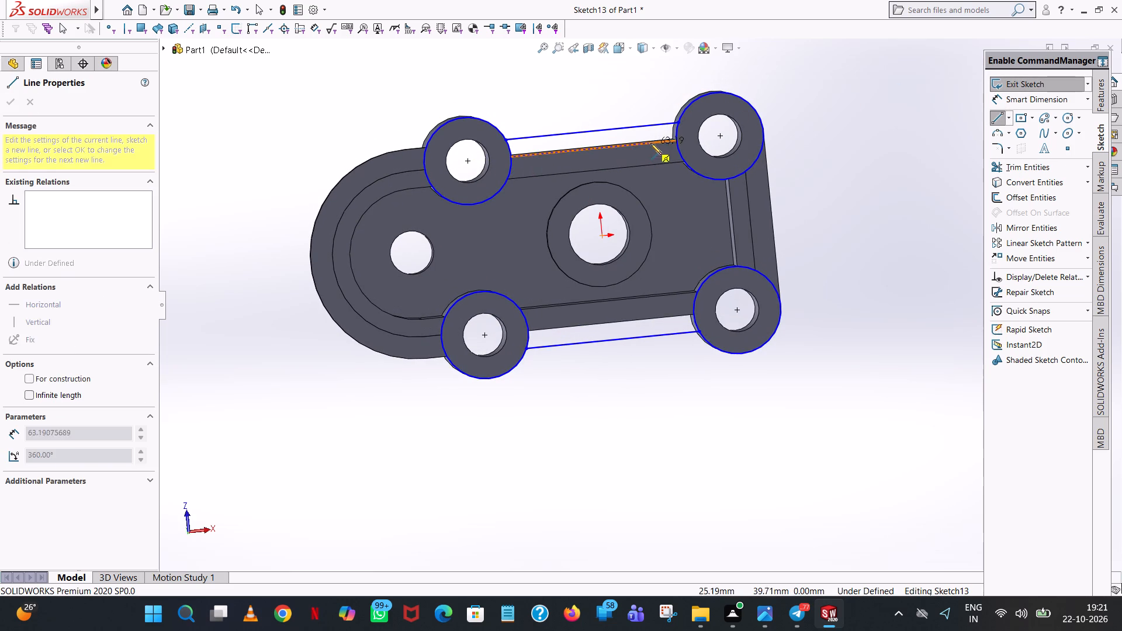
click(675, 141)
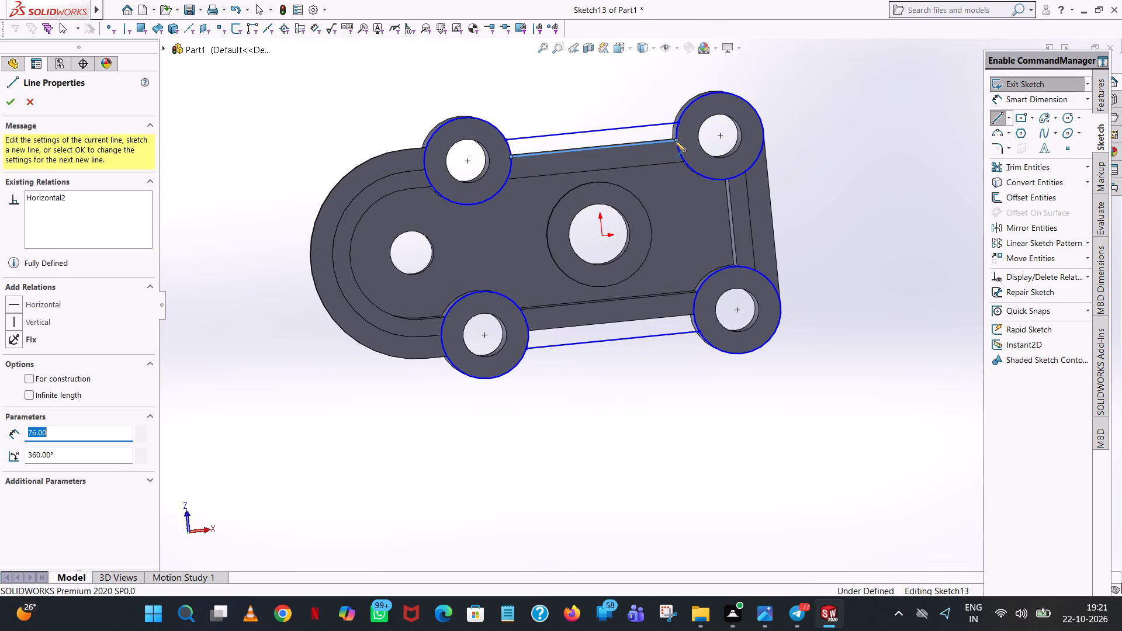
right_click(675, 141)
click(698, 146)
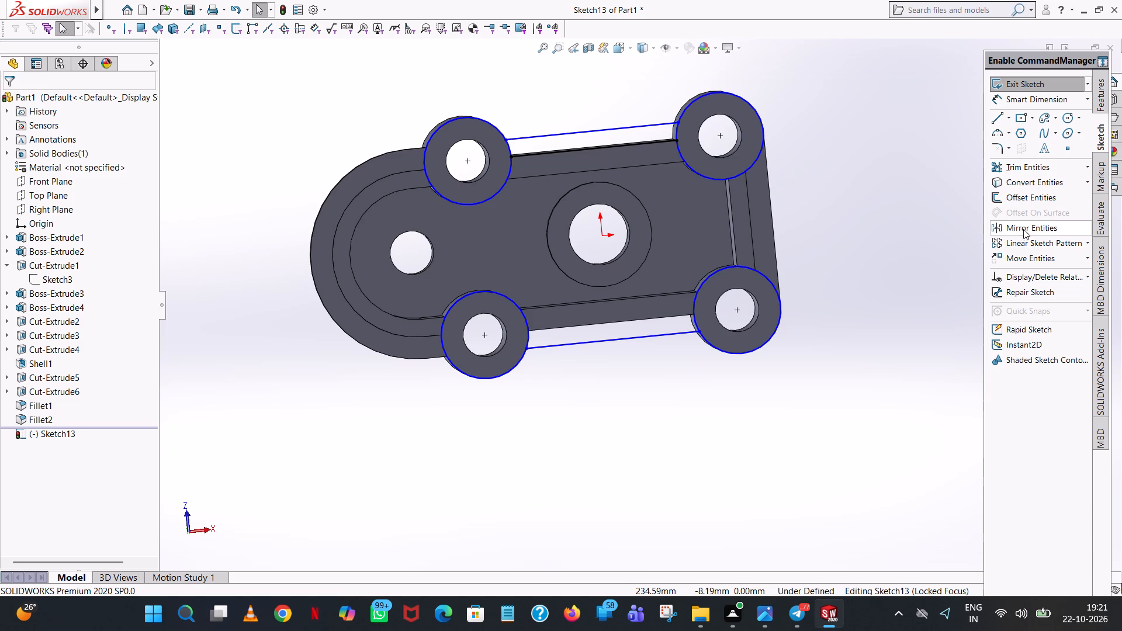
click(996, 122)
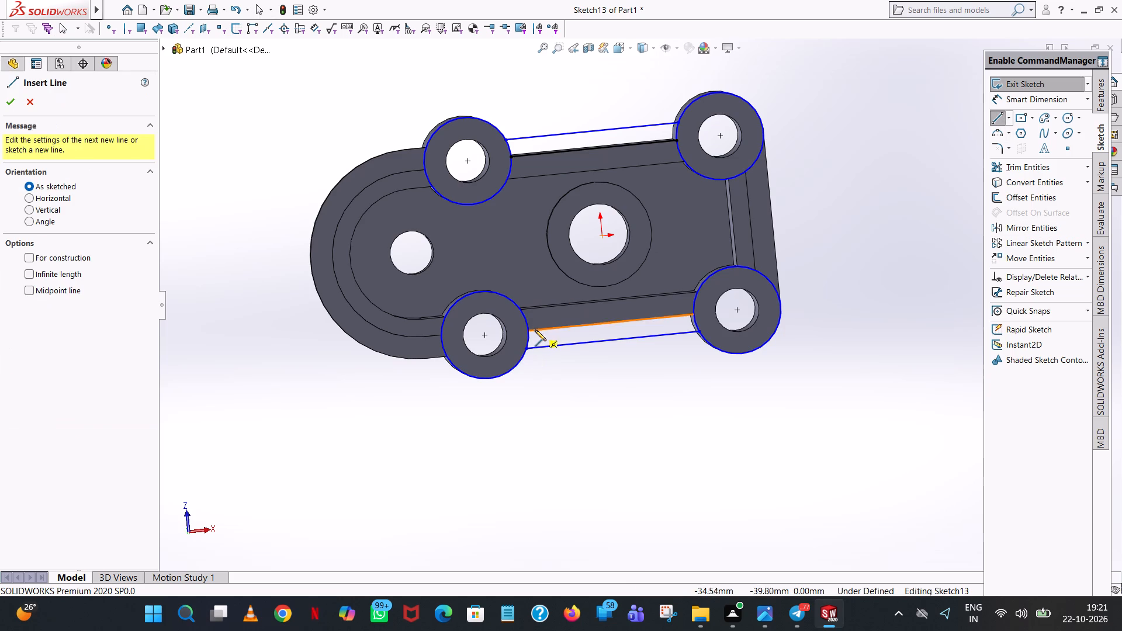
click(529, 330)
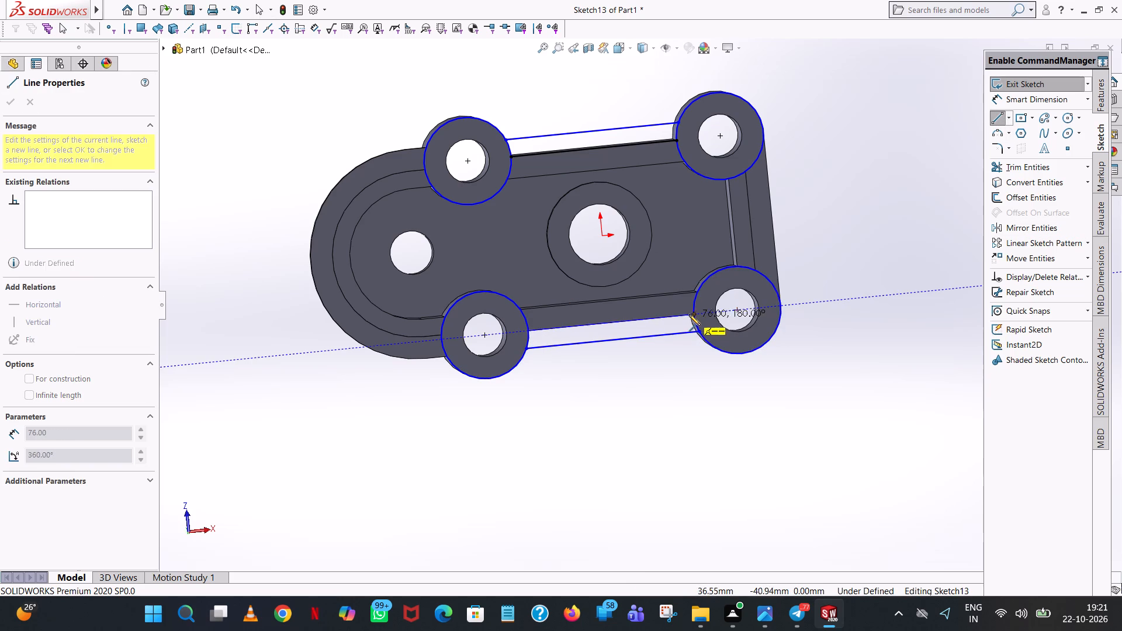
click(695, 315)
right_click(695, 315)
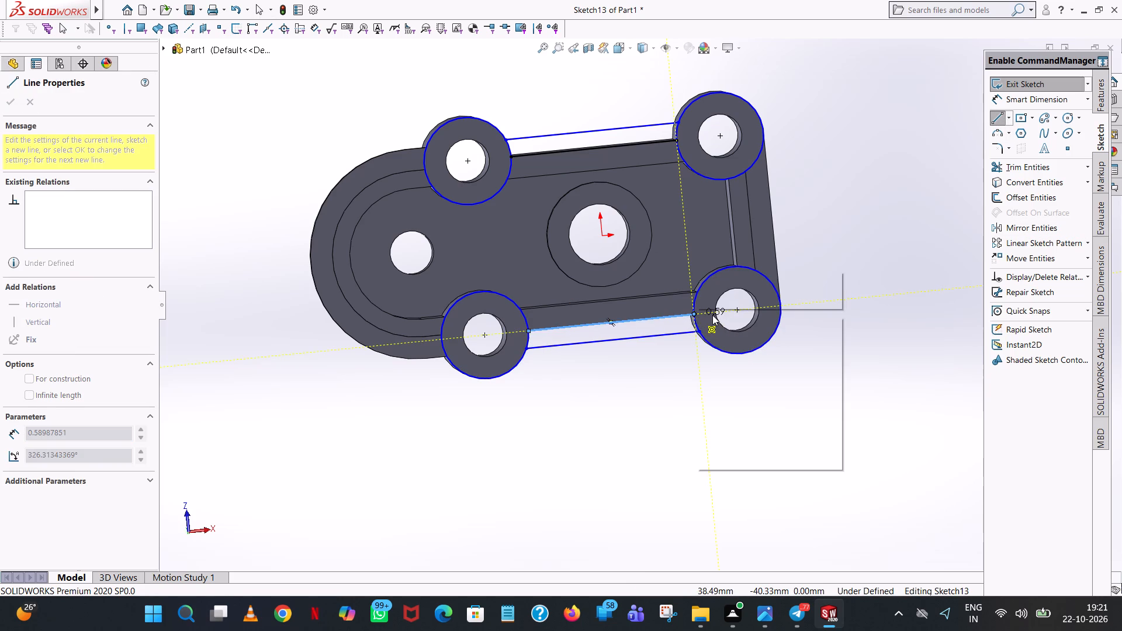
click(726, 325)
Trim away the four lug circles except for the short arcs joining the inner and outer side lines.
click(1037, 167)
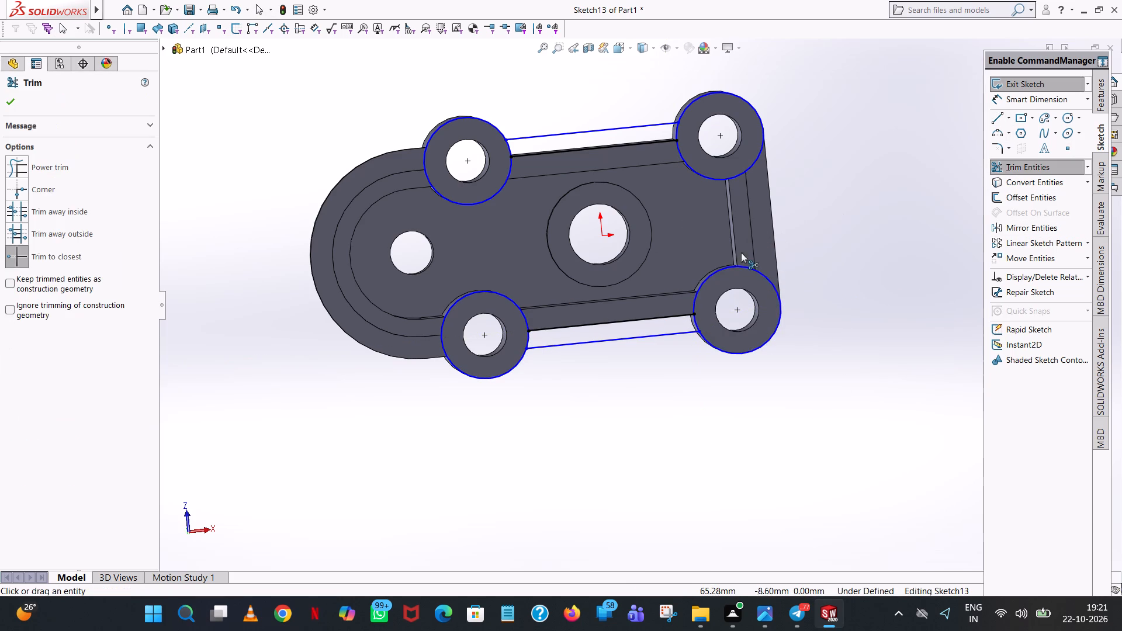
click(738, 264)
click(733, 351)
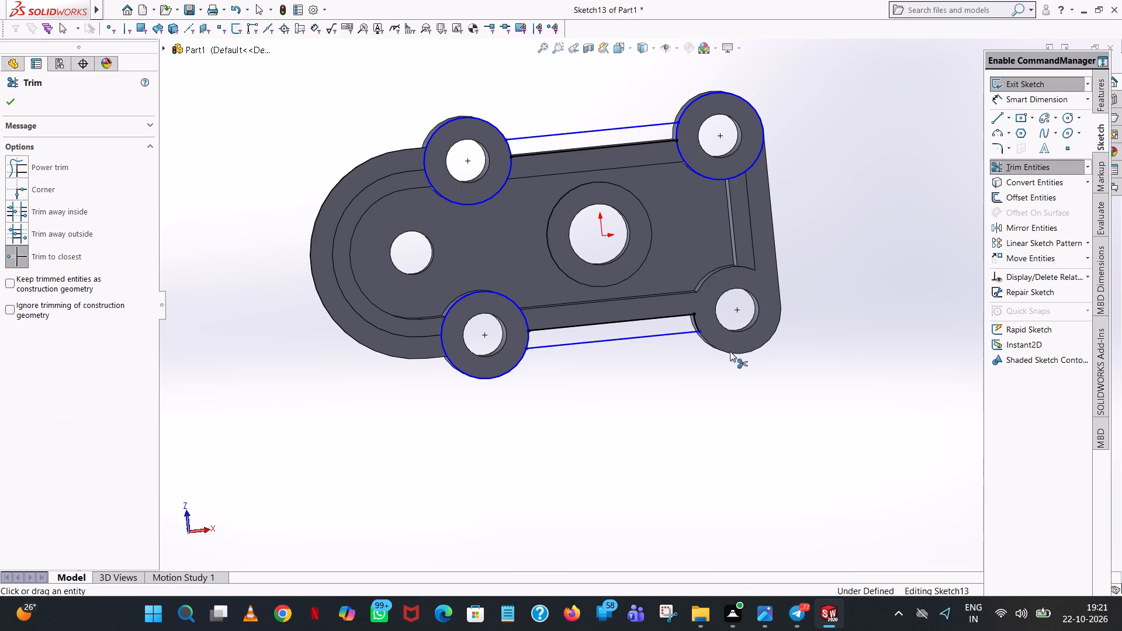
click(461, 296)
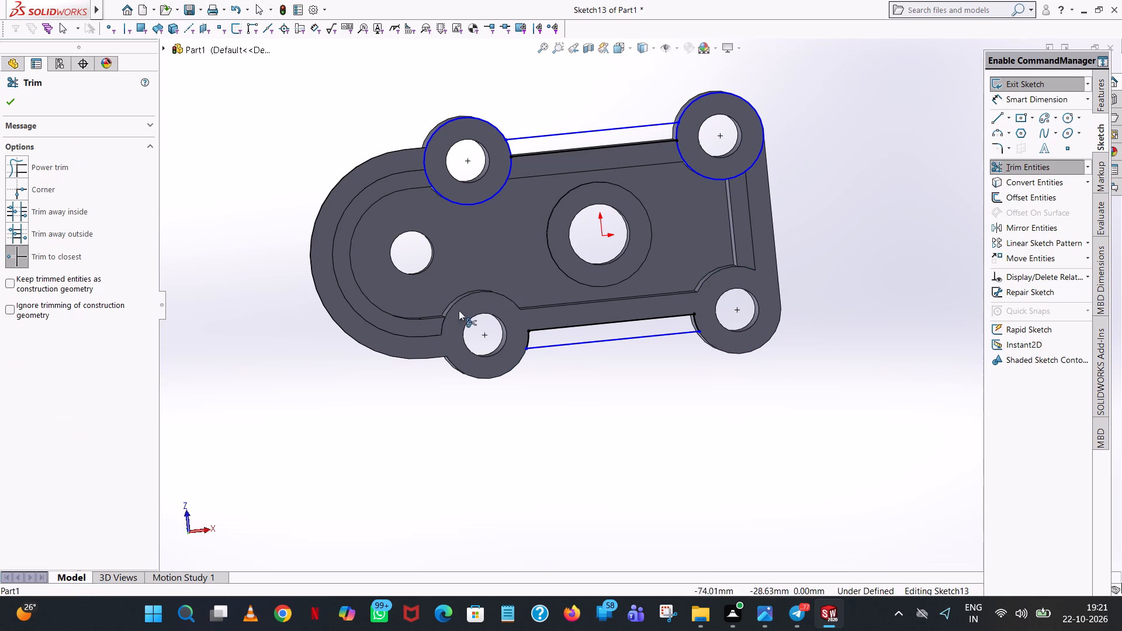
click(430, 184)
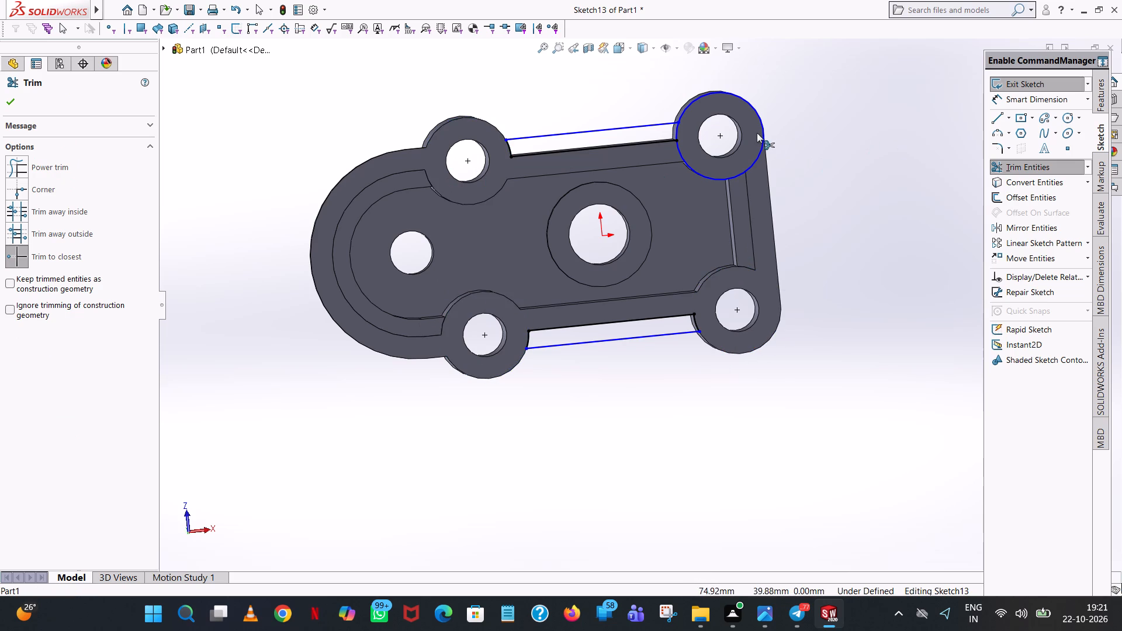
click(763, 145)
Dimension the lengths of the outer side lines on the +Z and -Z sides, accepting their drawn values.
scroll(729, 158, up, 2)
scroll(729, 160, down, 2)
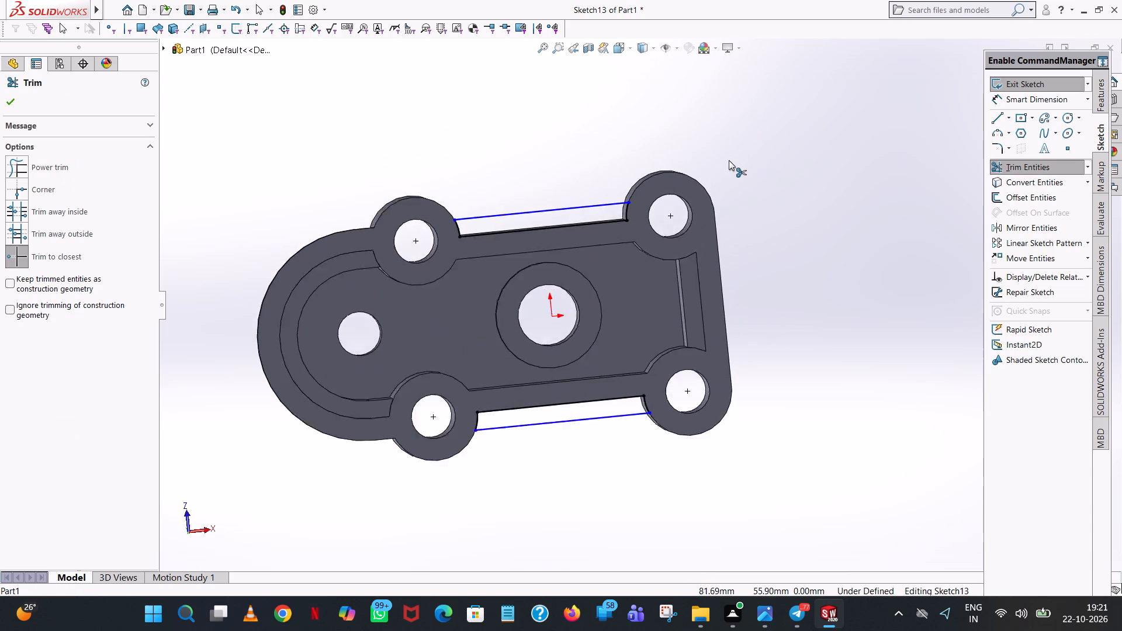
scroll(729, 160, down, 1)
click(1030, 93)
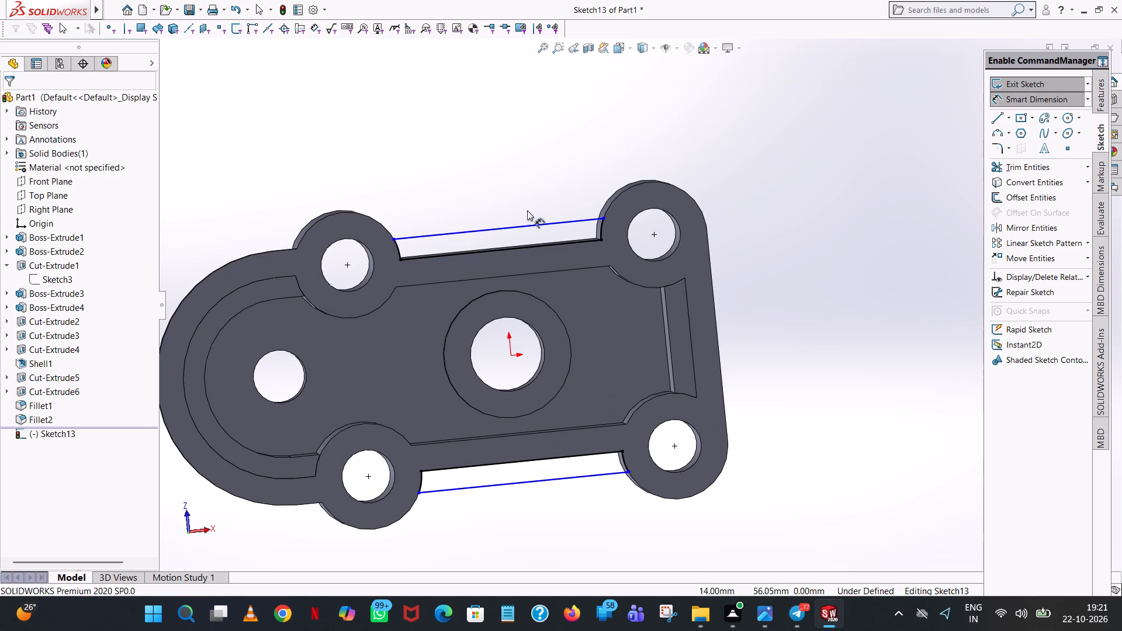
click(519, 228)
click(514, 145)
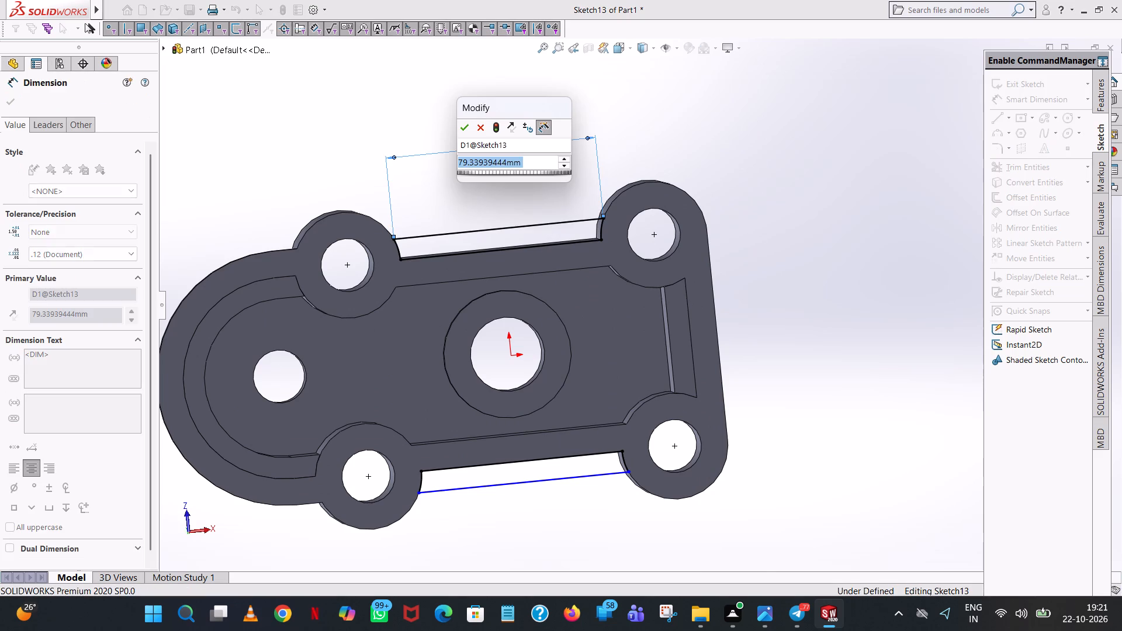
click(467, 131)
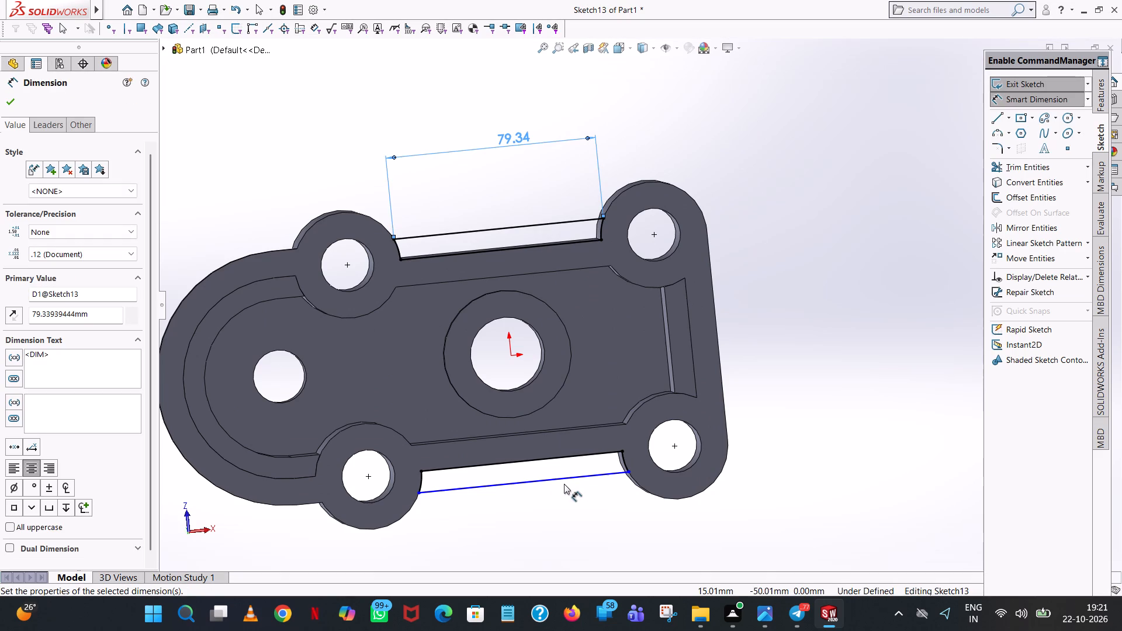
click(565, 480)
click(576, 522)
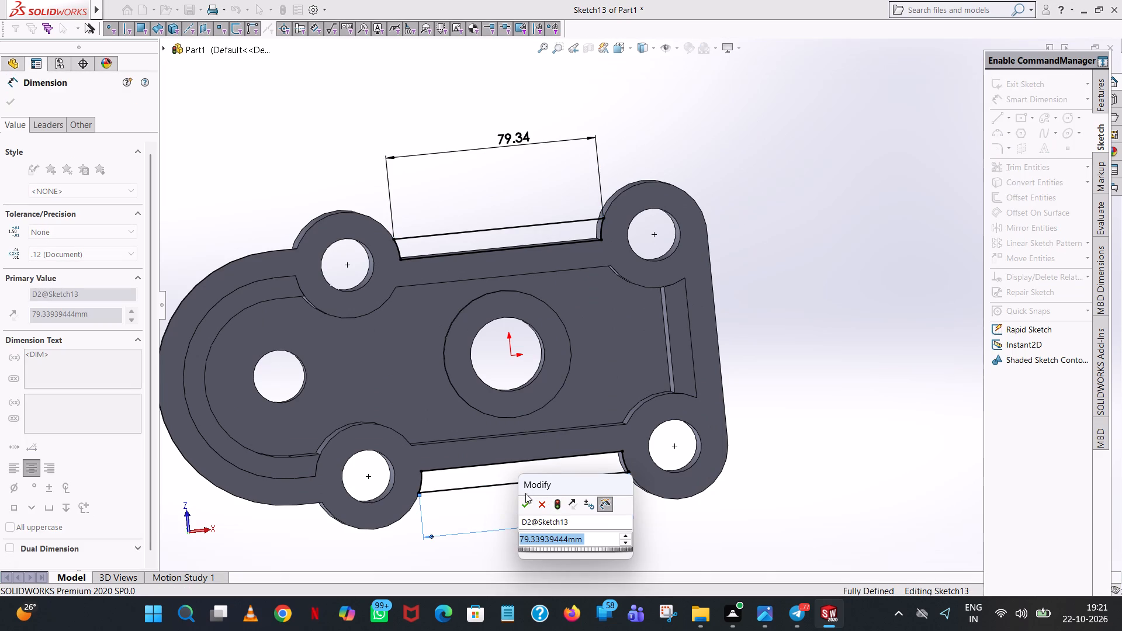
click(530, 508)
click(832, 314)
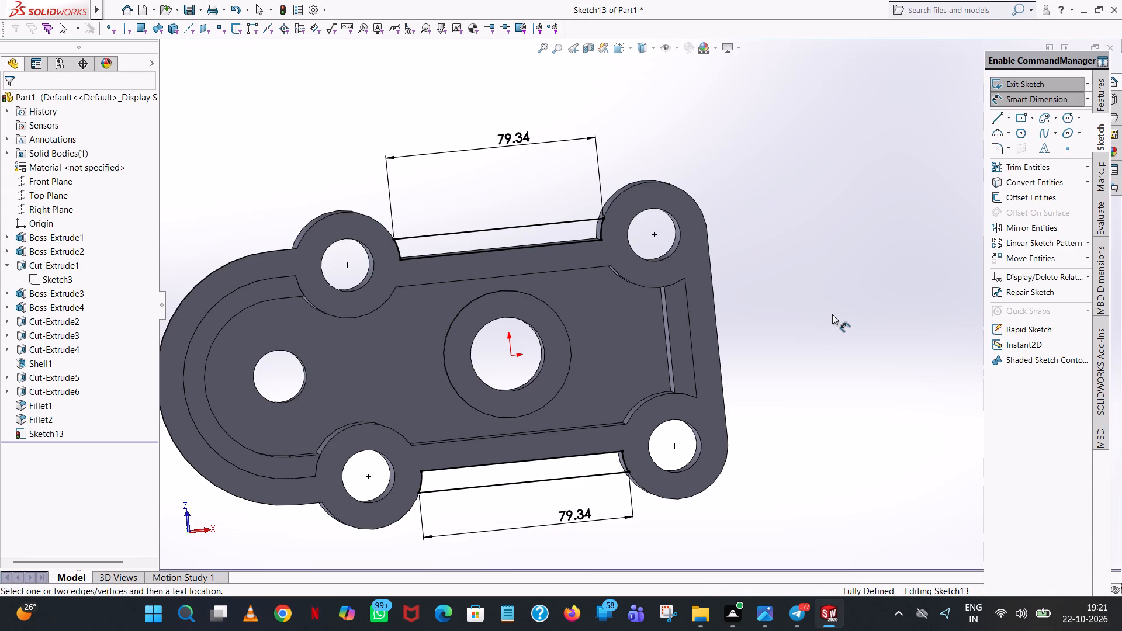
Extrude the two side strip profiles as a 12 mm blind boss with the direction reversed upward along the body, merging the result.
middle_drag(830, 334, 803, 493)
scroll(790, 459, up, 3)
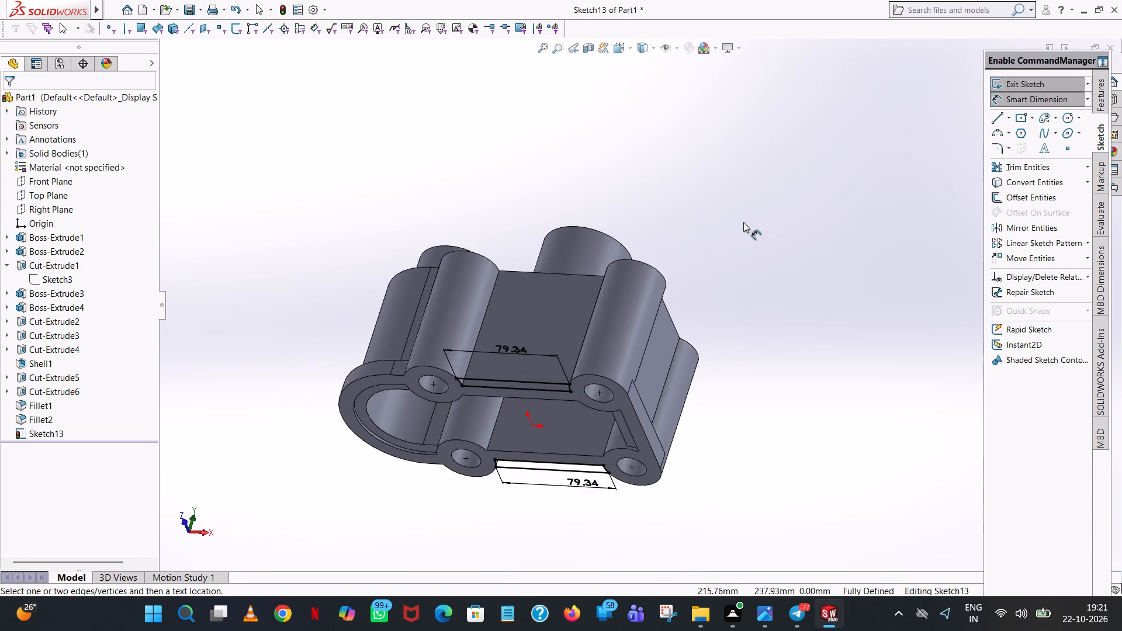
middle_drag(743, 231, 685, 489)
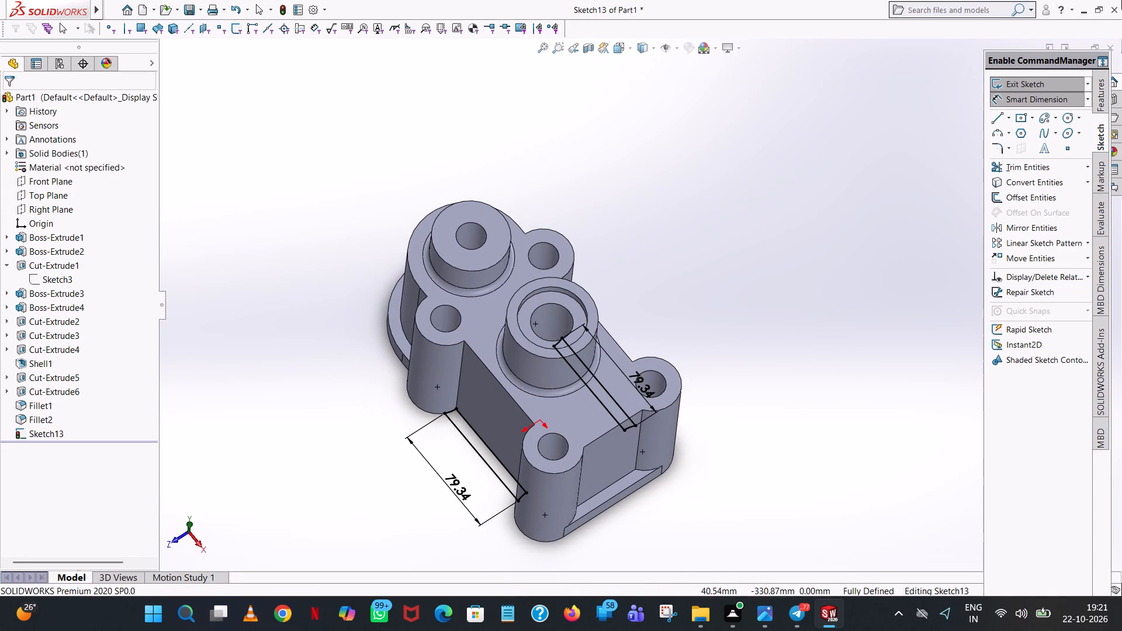
click(1100, 74)
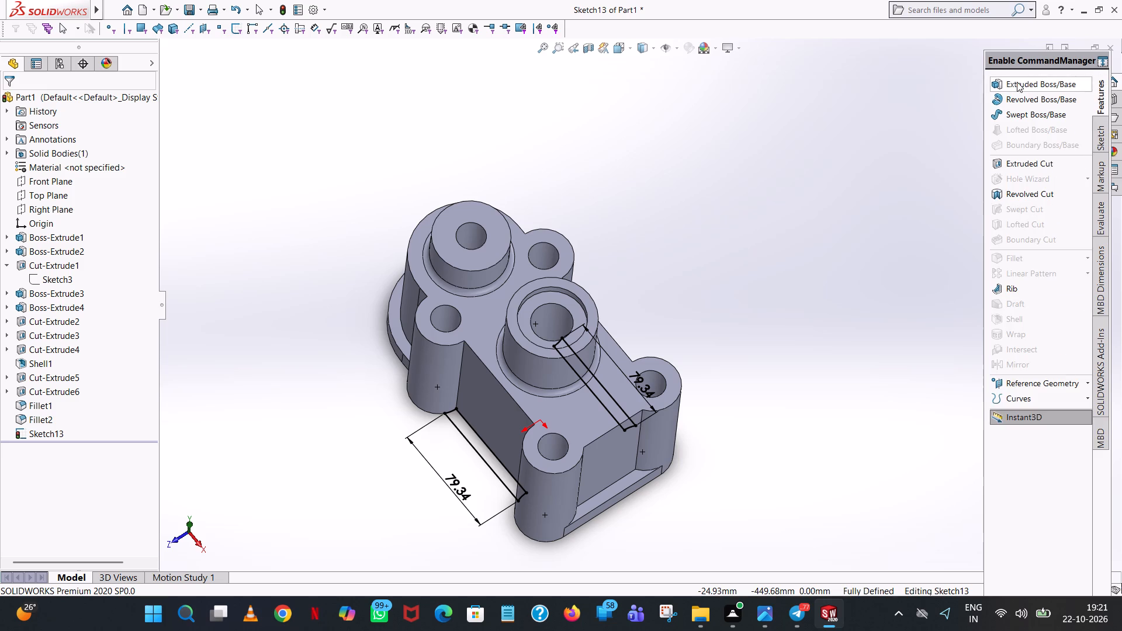
click(1017, 82)
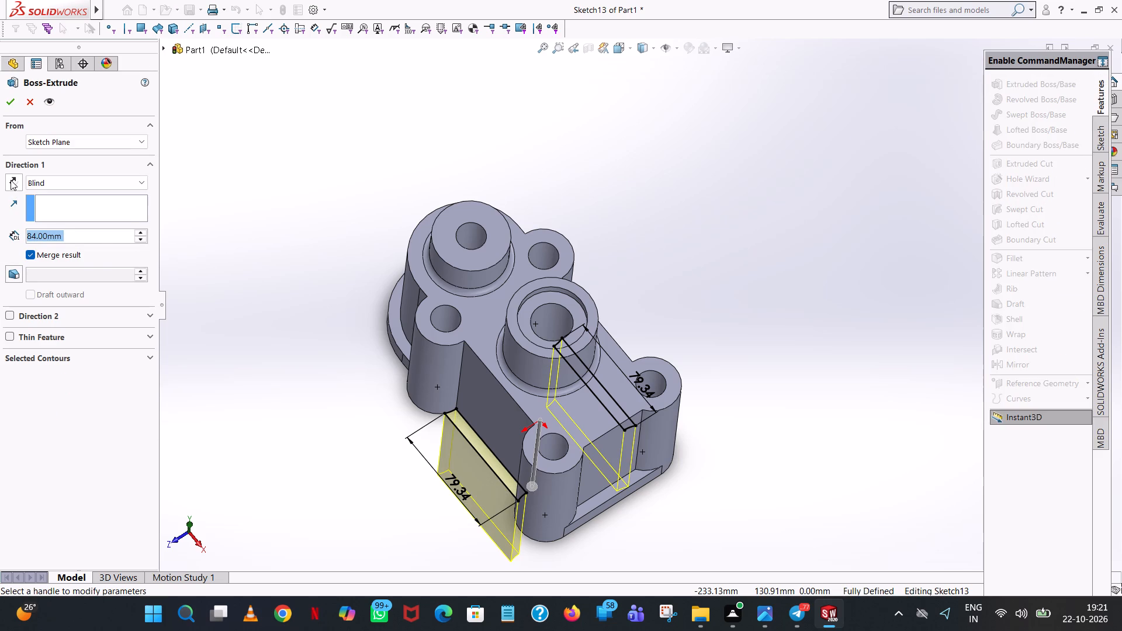
click(11, 179)
double_click(89, 234)
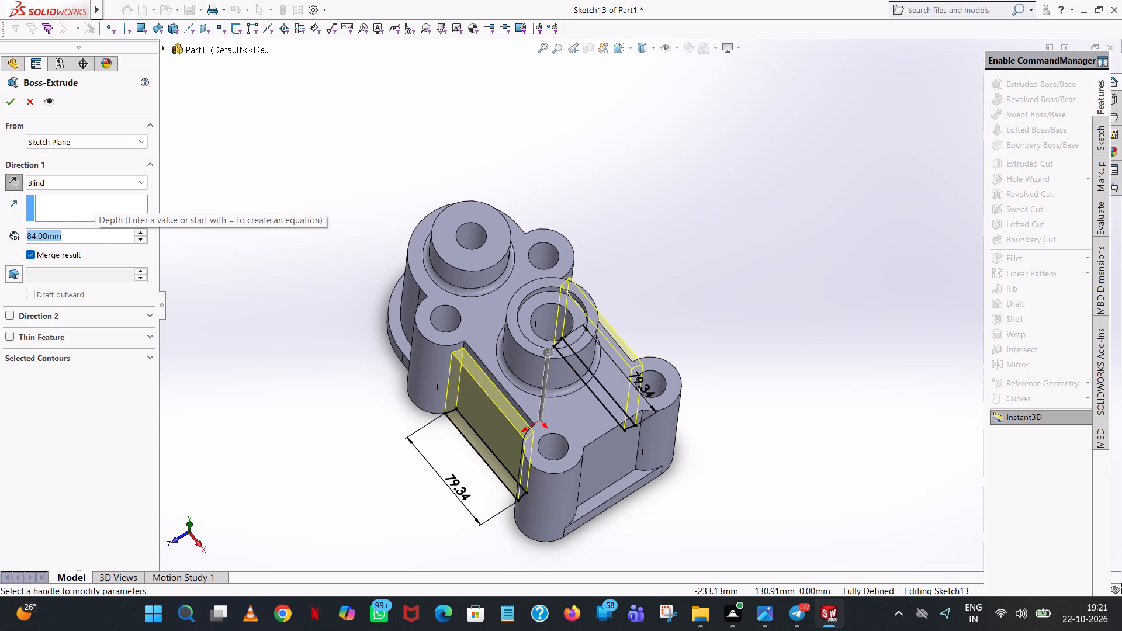
text(12)
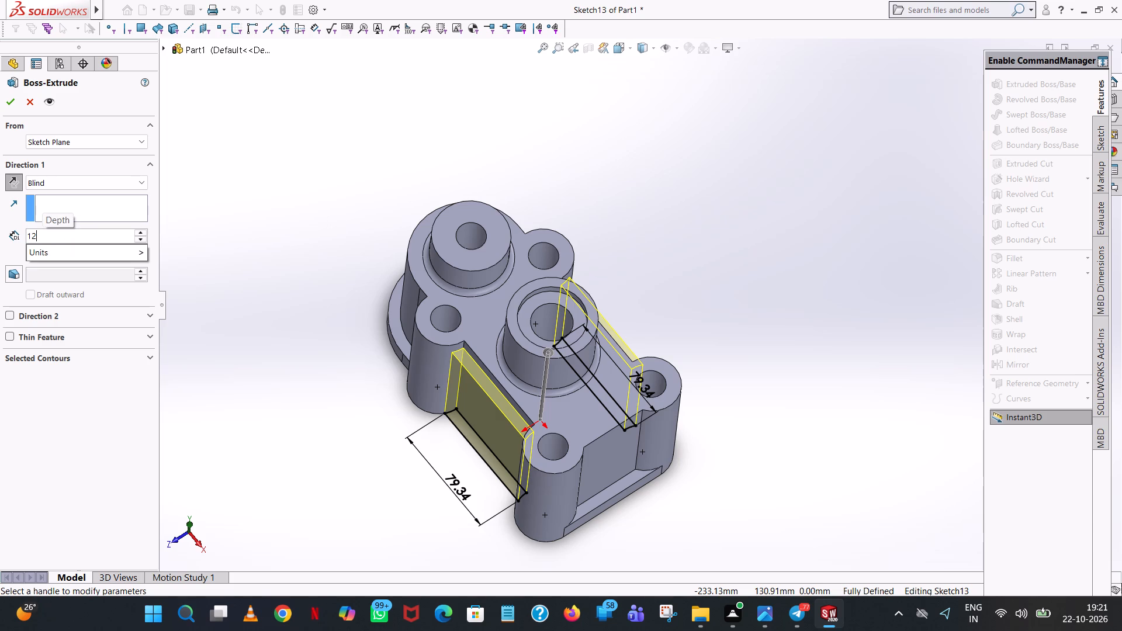
key(Return)
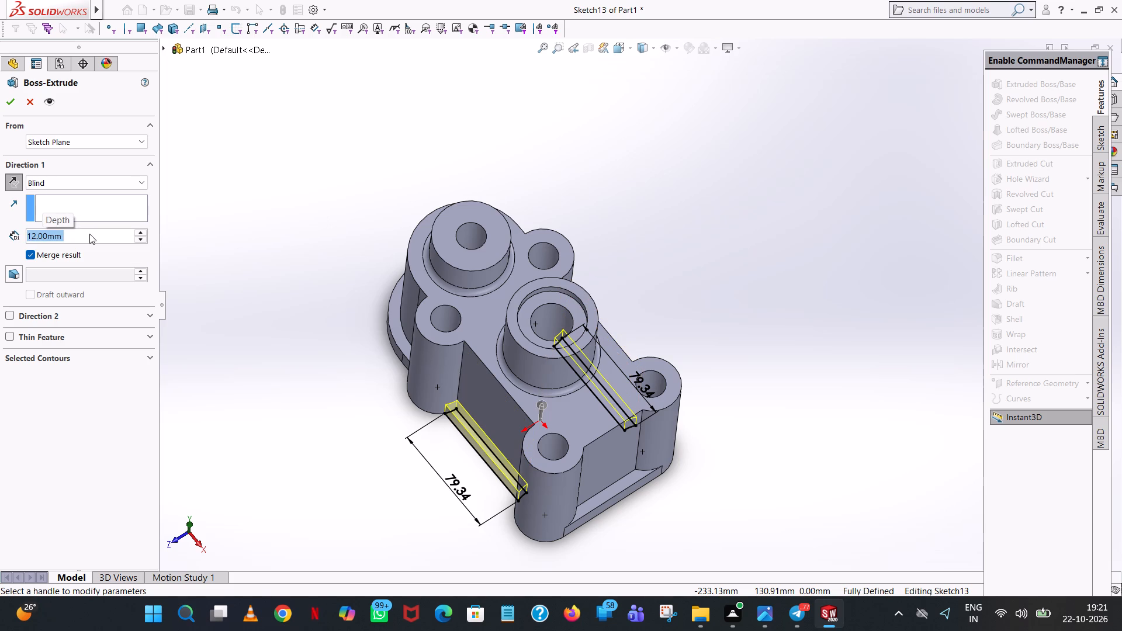
click(8, 102)
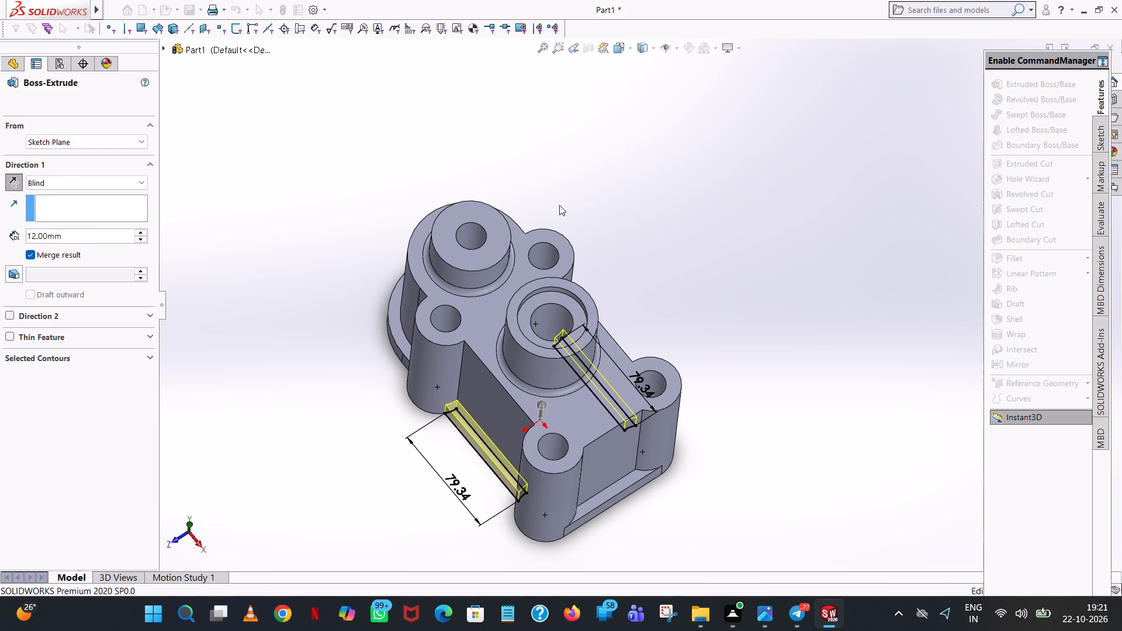
click(654, 172)
middle_drag(782, 395, 909, 337)
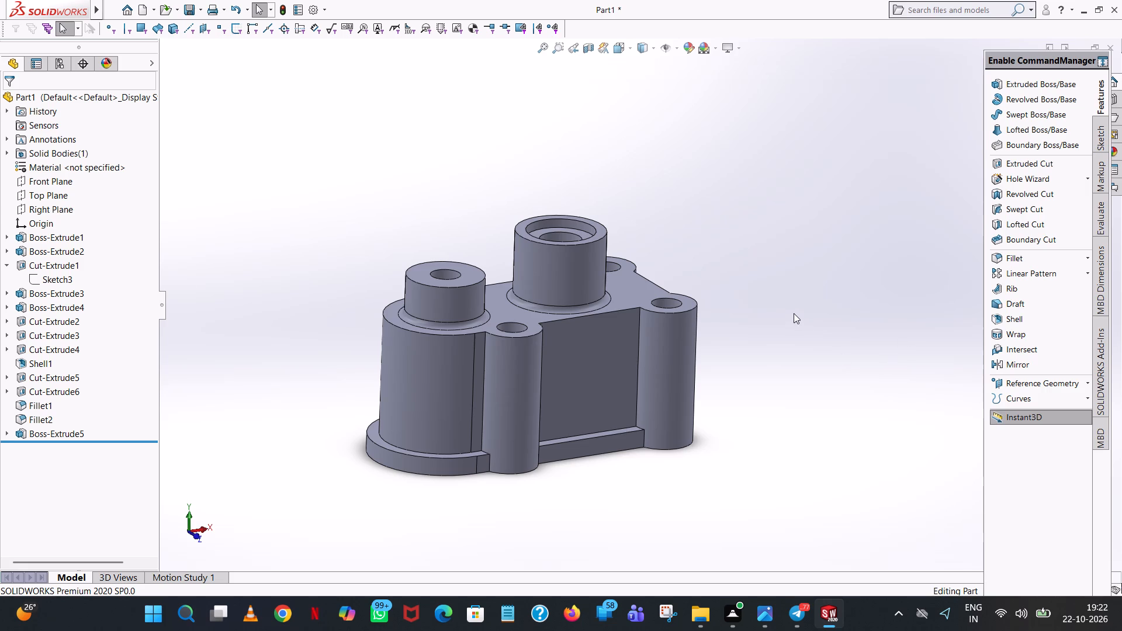
Start a boss sketch on the recessed +Z side face and draw a vertical line about 43.4 mm up from the origin.
middle_drag(751, 311, 704, 301)
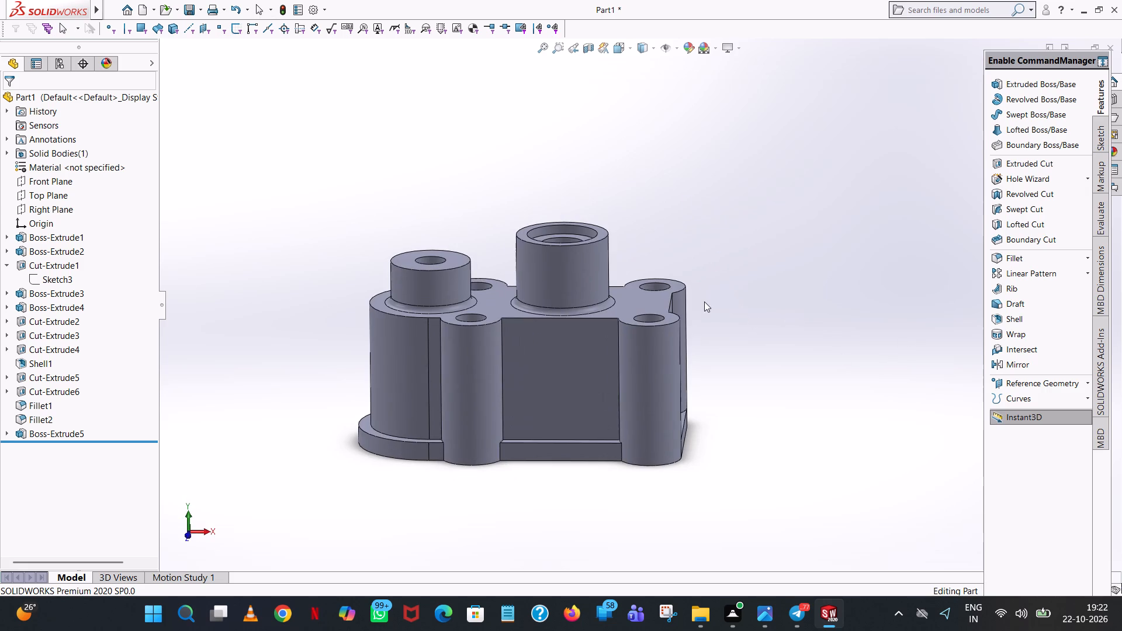
click(1026, 82)
click(542, 359)
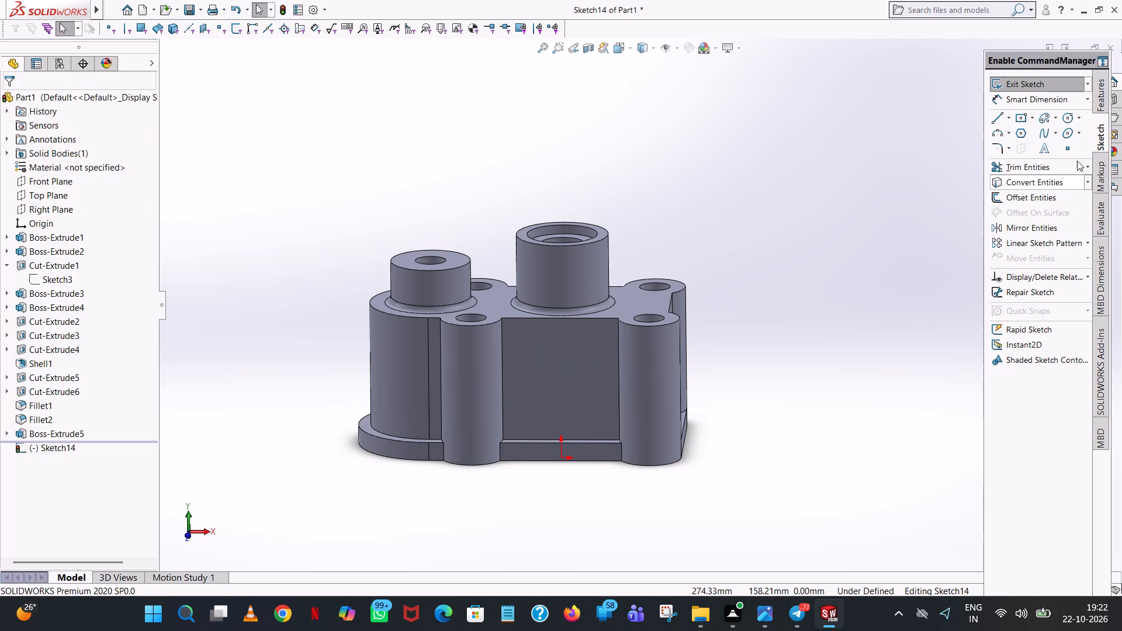
click(631, 50)
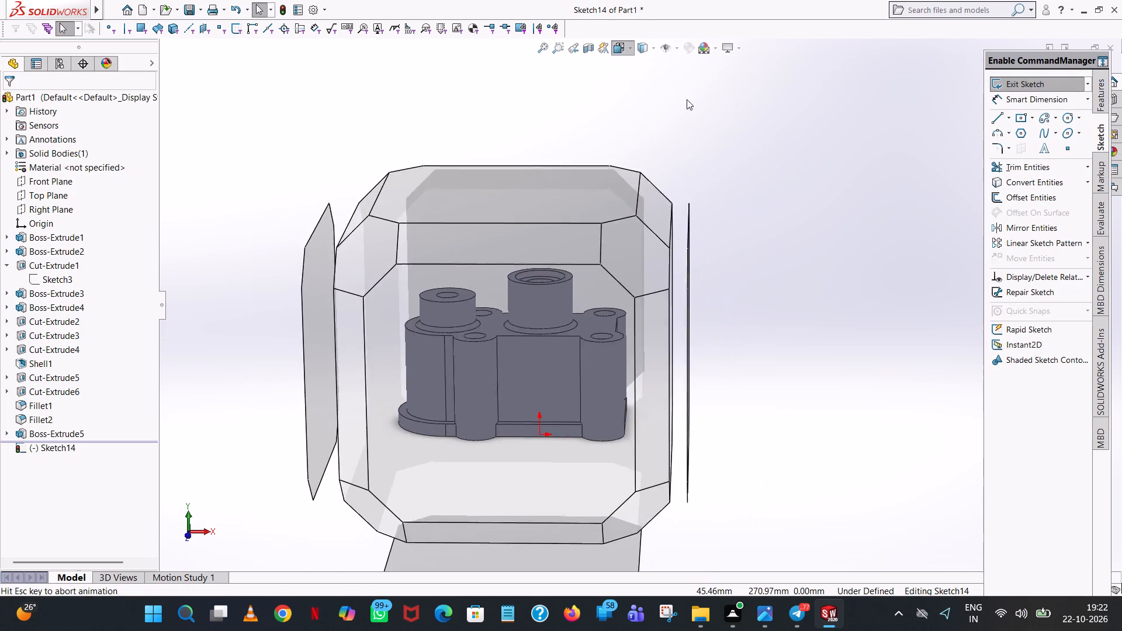
click(683, 115)
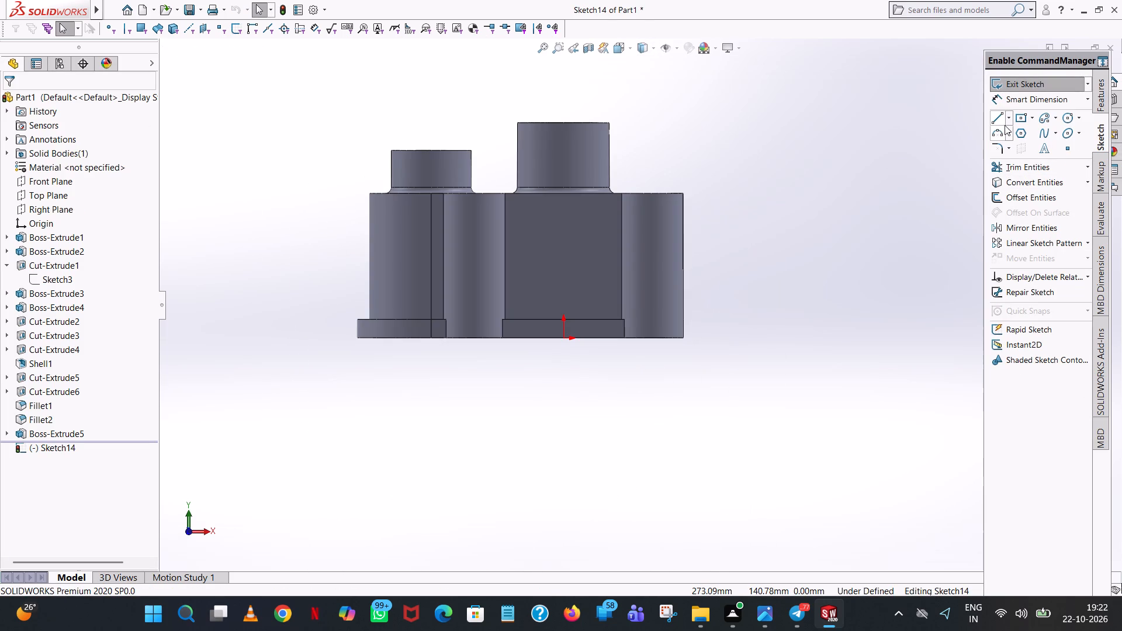
click(1001, 115)
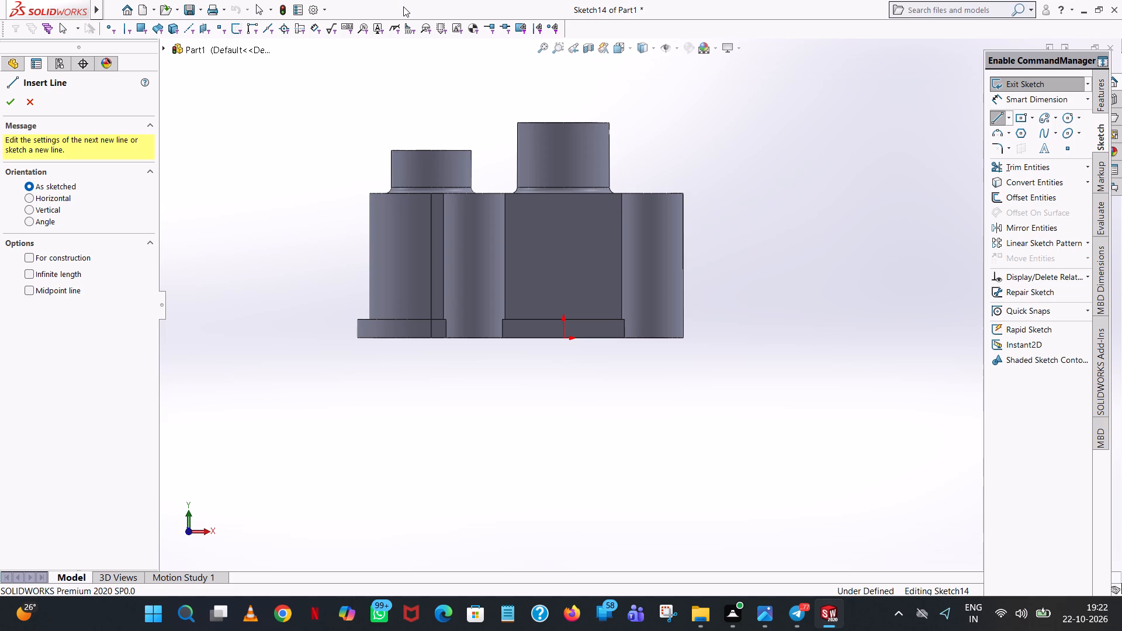
click(562, 338)
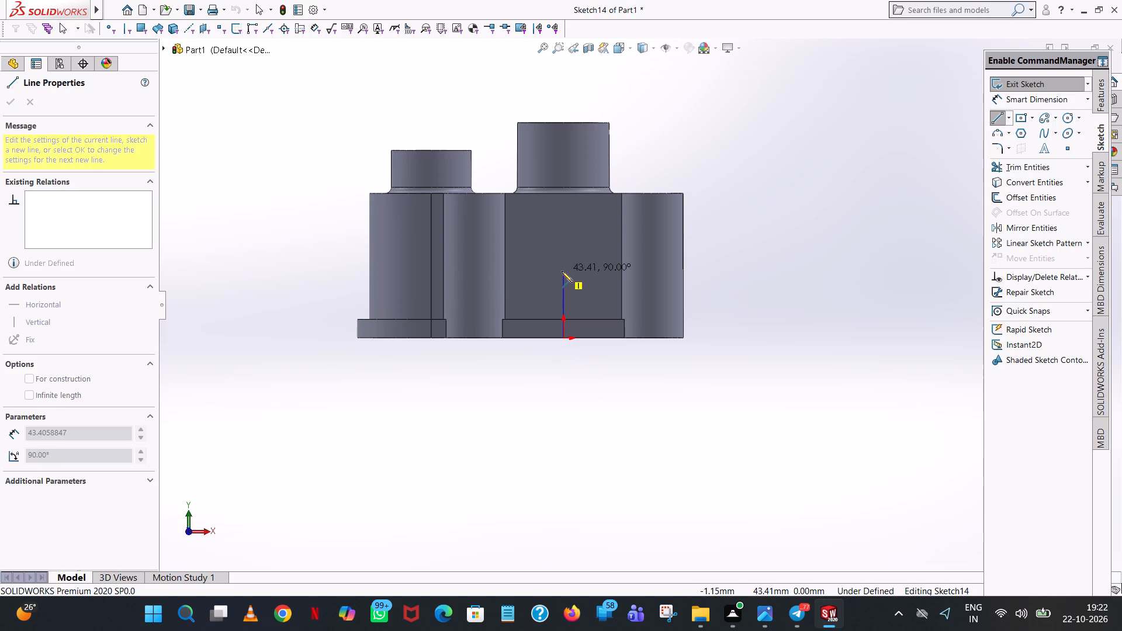
click(562, 271)
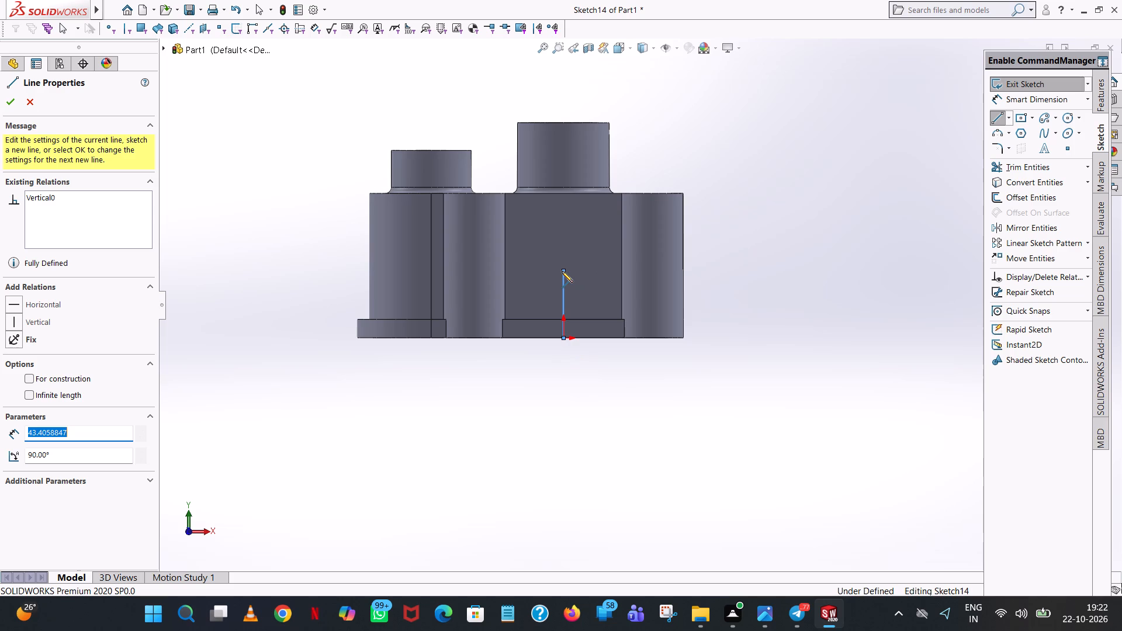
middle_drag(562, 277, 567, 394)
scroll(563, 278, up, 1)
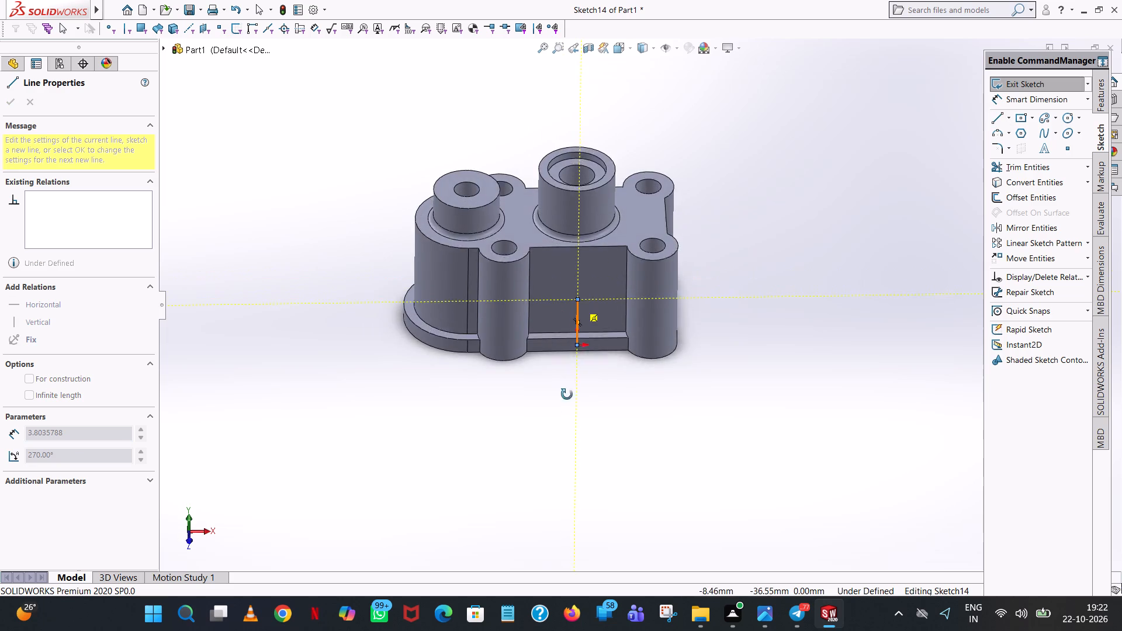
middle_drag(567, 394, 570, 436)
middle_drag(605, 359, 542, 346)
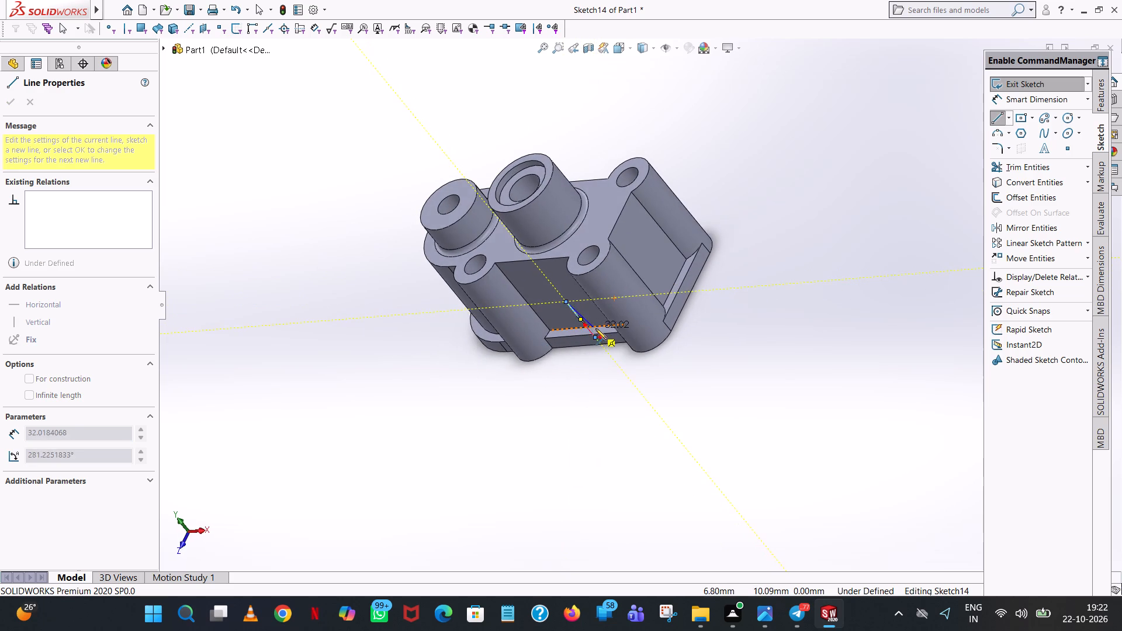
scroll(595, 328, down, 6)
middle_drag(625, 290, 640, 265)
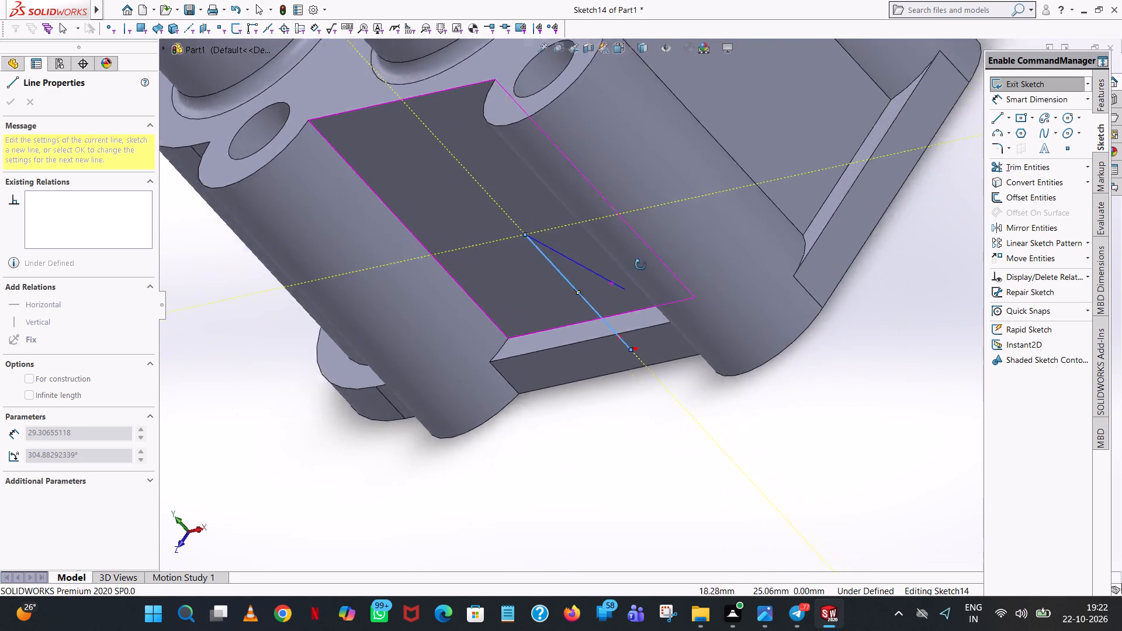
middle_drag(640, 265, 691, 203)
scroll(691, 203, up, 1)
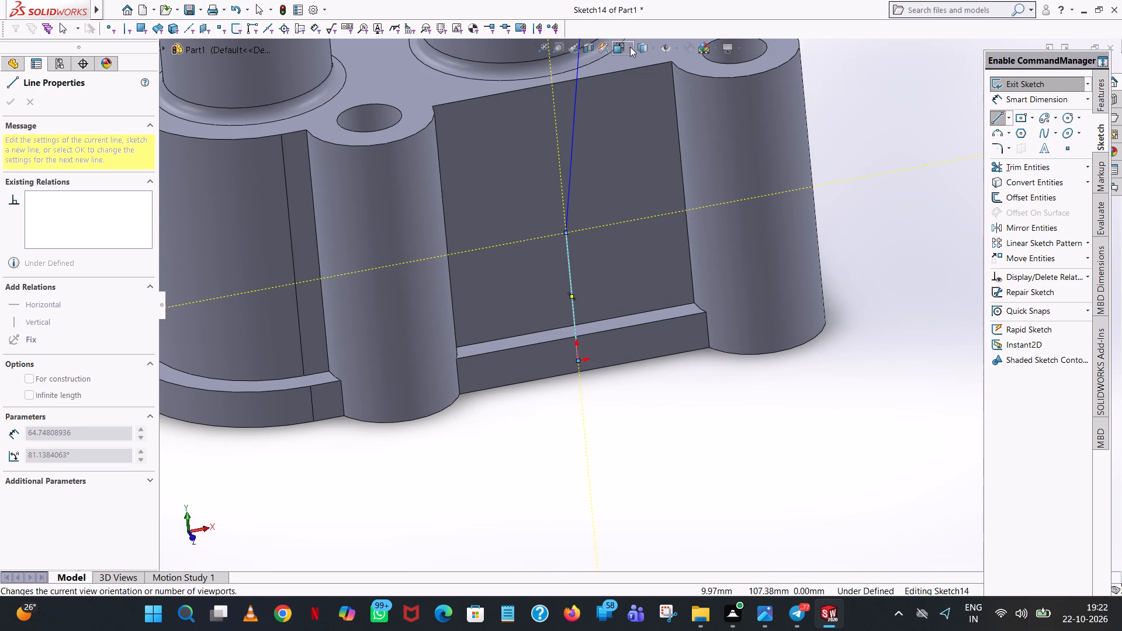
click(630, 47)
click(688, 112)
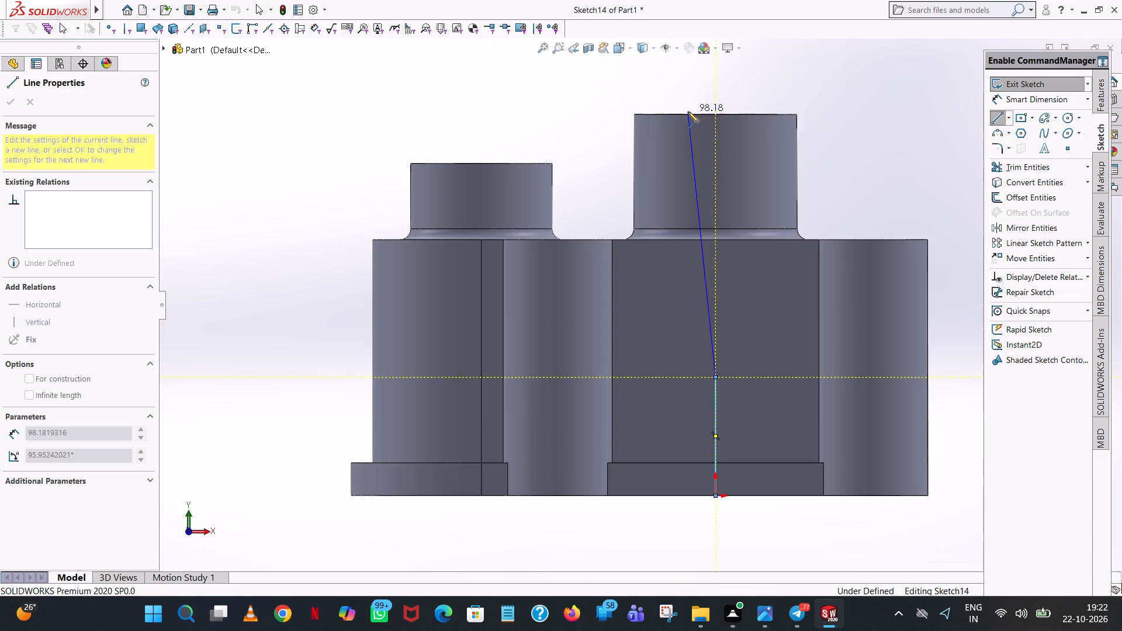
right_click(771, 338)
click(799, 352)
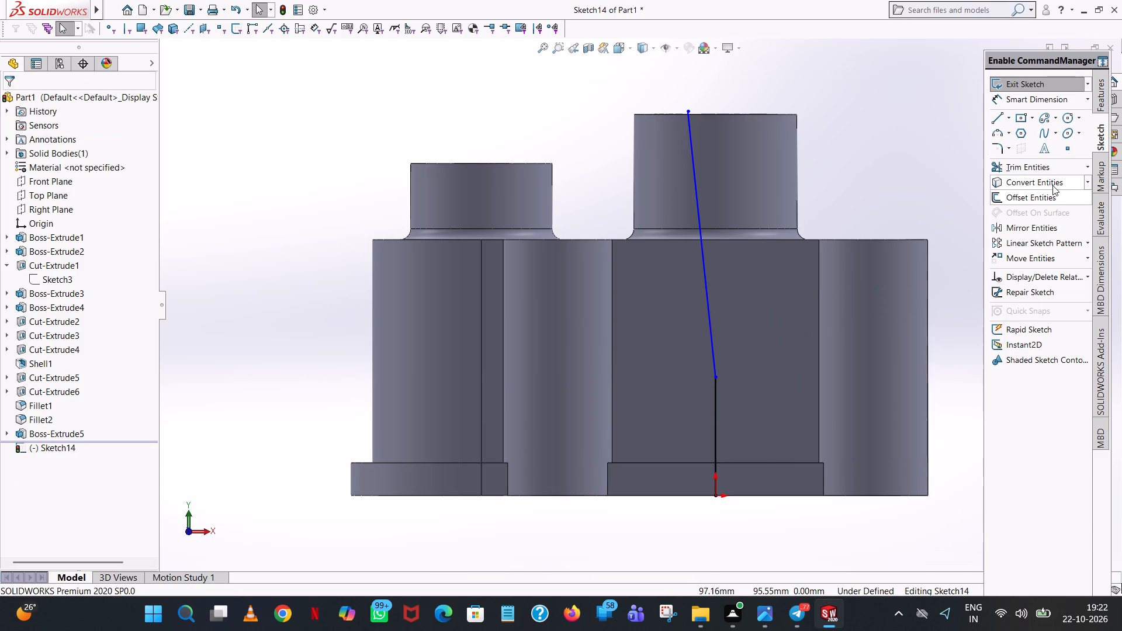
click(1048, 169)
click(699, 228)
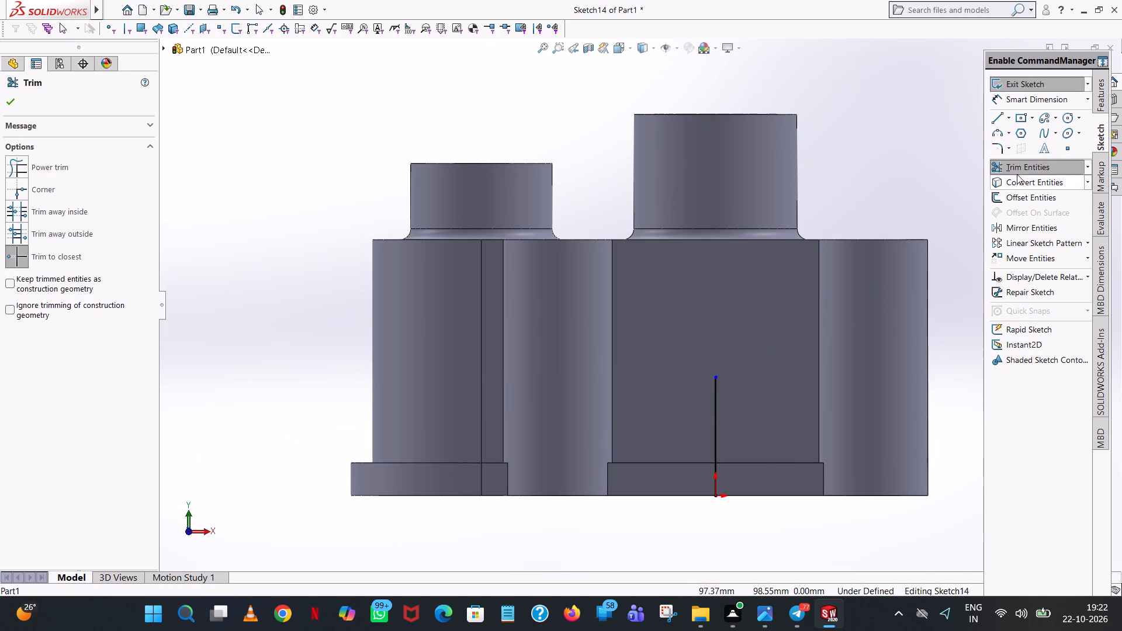
Draw a circle centred on the vertical line's upper end with a radius of 28/2 mm.
click(998, 119)
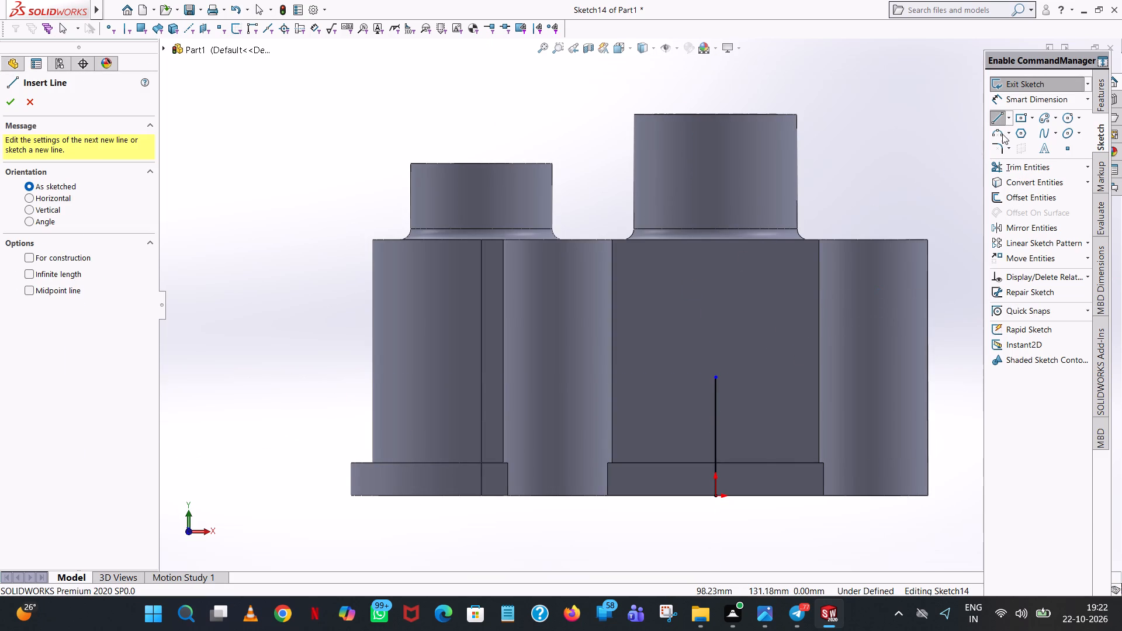
click(1068, 115)
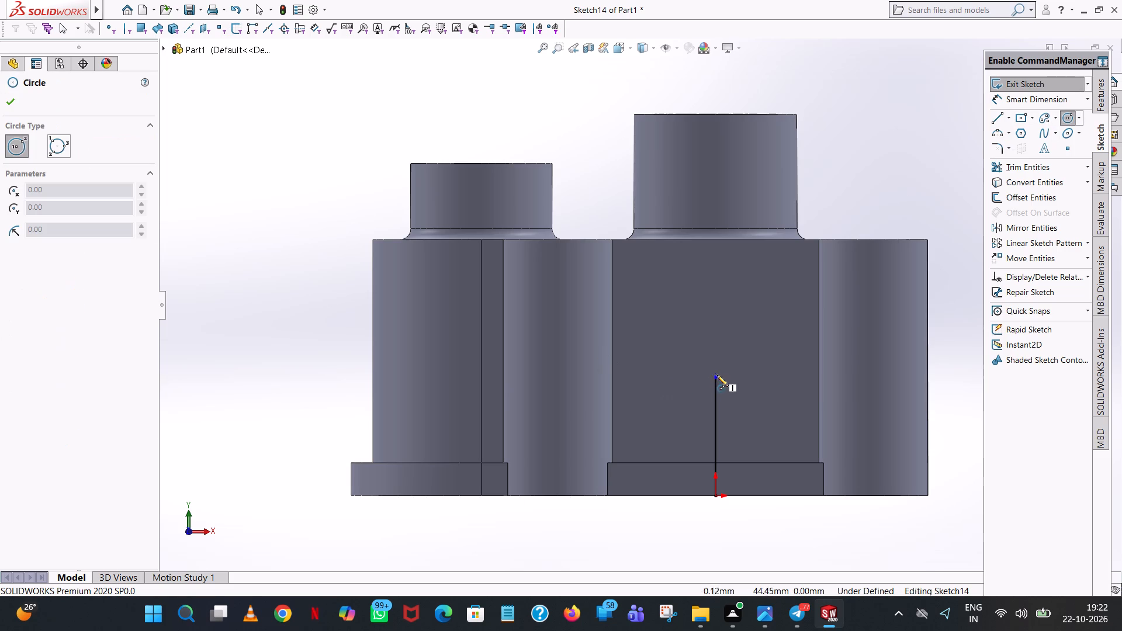
click(717, 376)
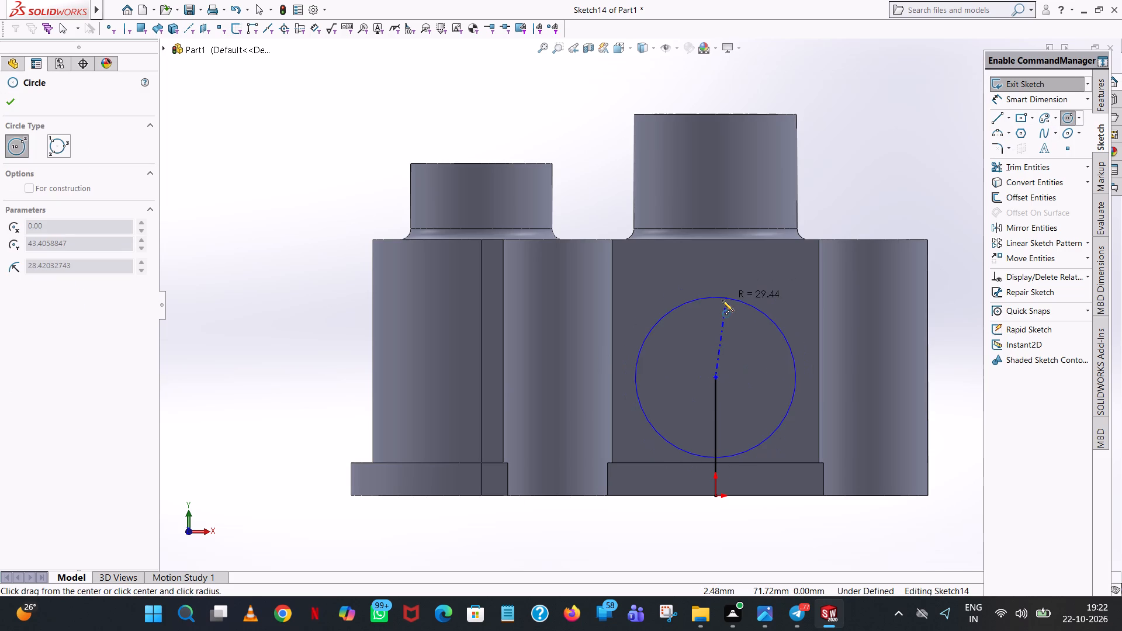
click(722, 300)
text(28/2)
key(Return)
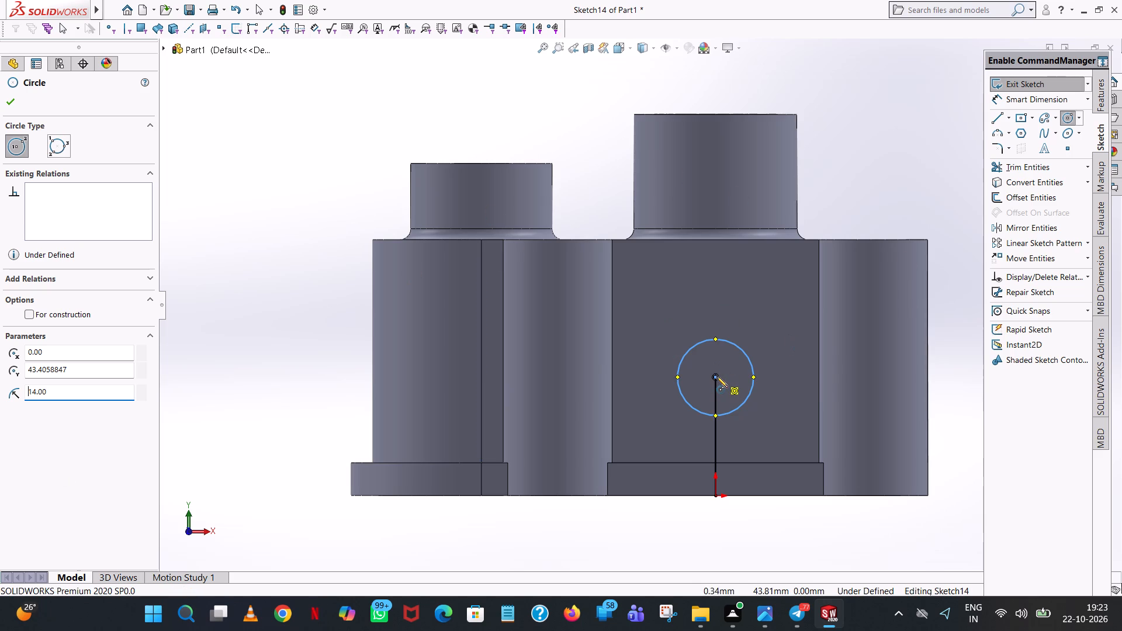
click(13, 102)
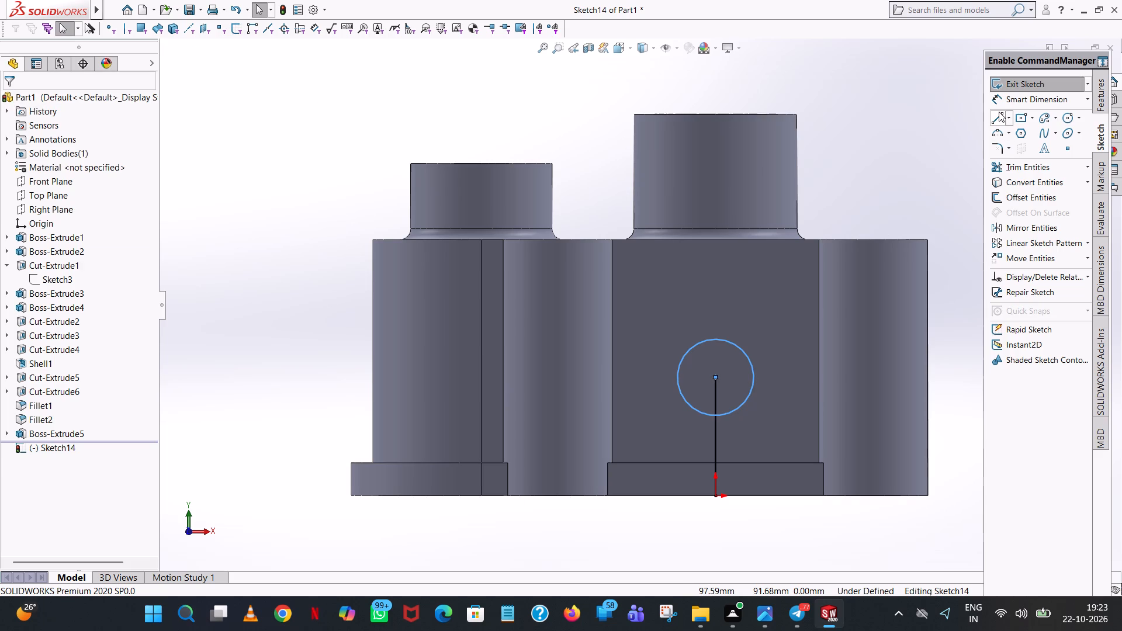
Draw a vertical line about 43.4 mm long from the circle's +X quadrant down to the body's bottom edge.
click(1000, 111)
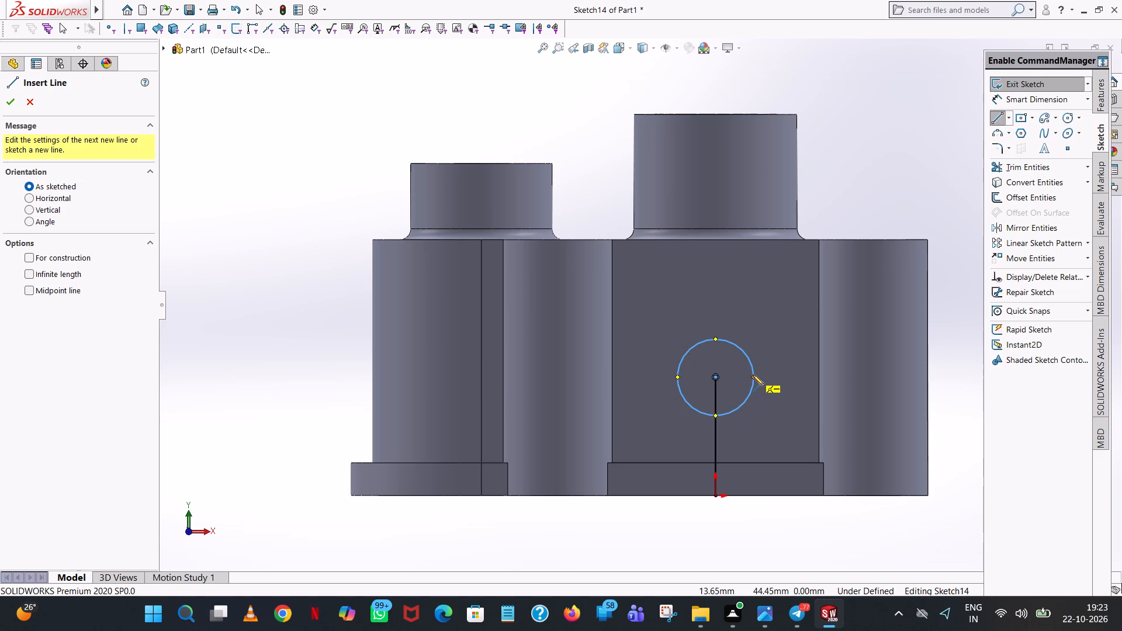
click(753, 377)
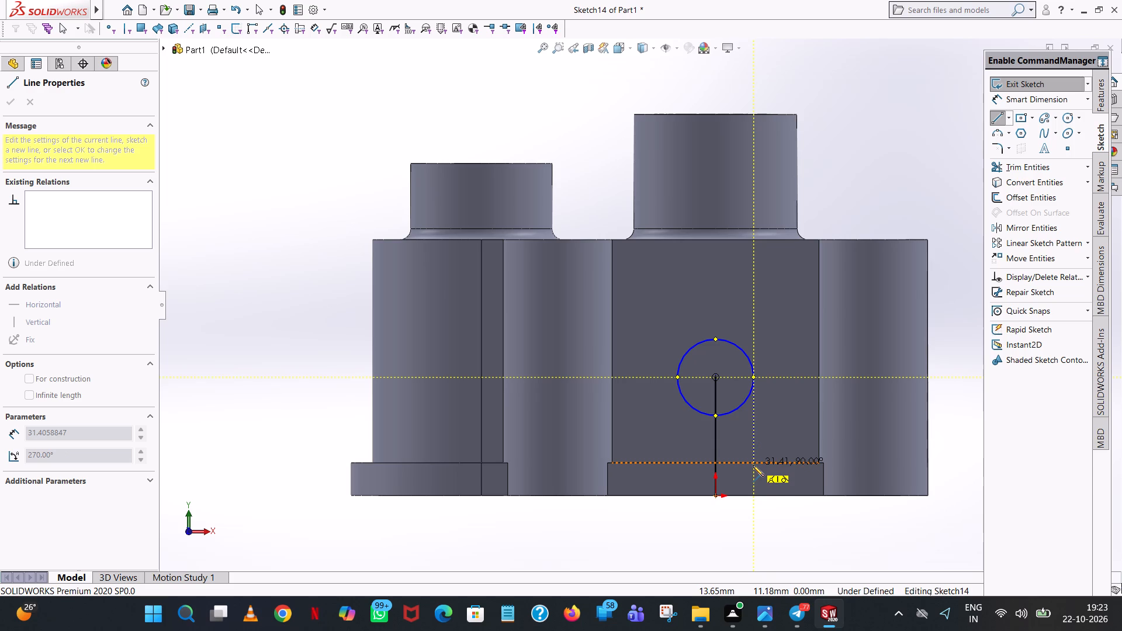
click(754, 496)
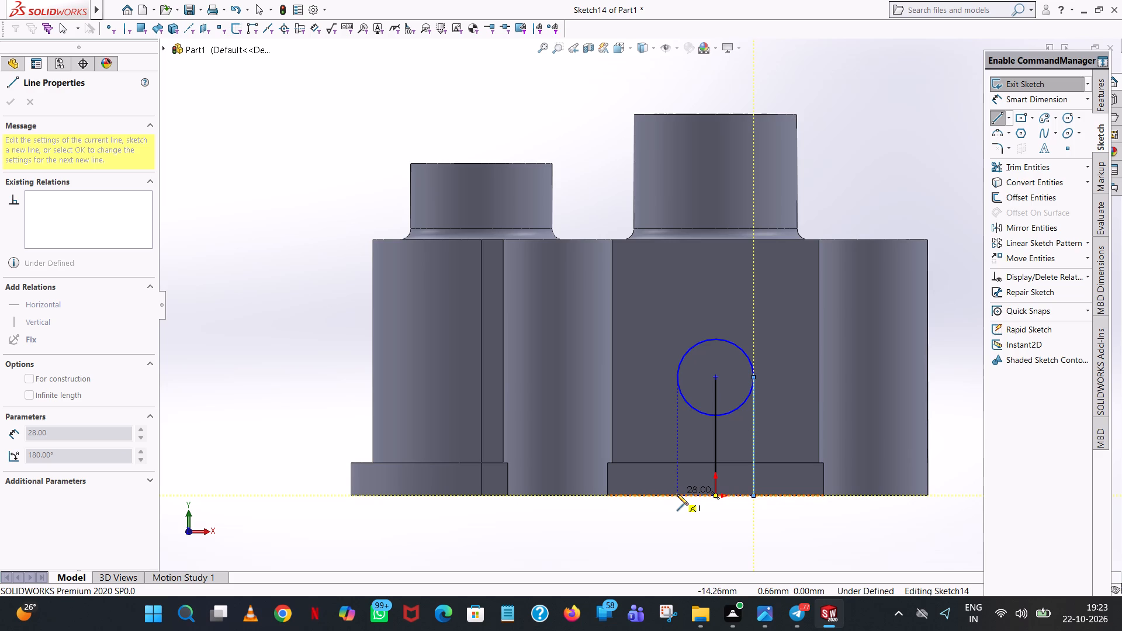
right_click(677, 494)
click(709, 494)
click(710, 490)
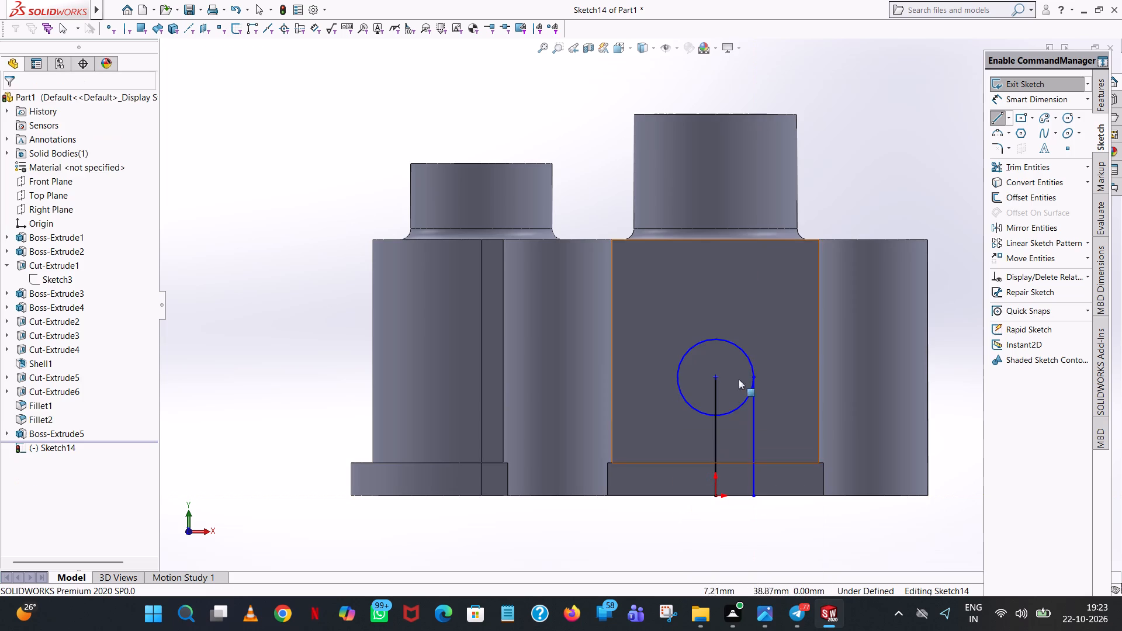
Set the circle's radius to 28 mm.
click(738, 348)
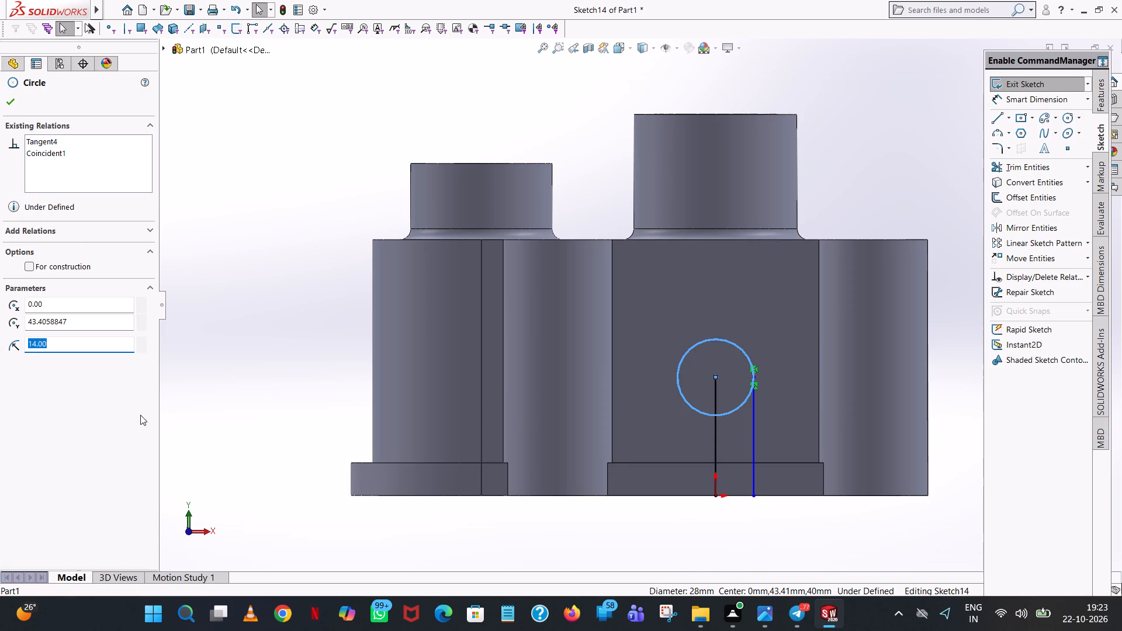
text(28)
key(Return)
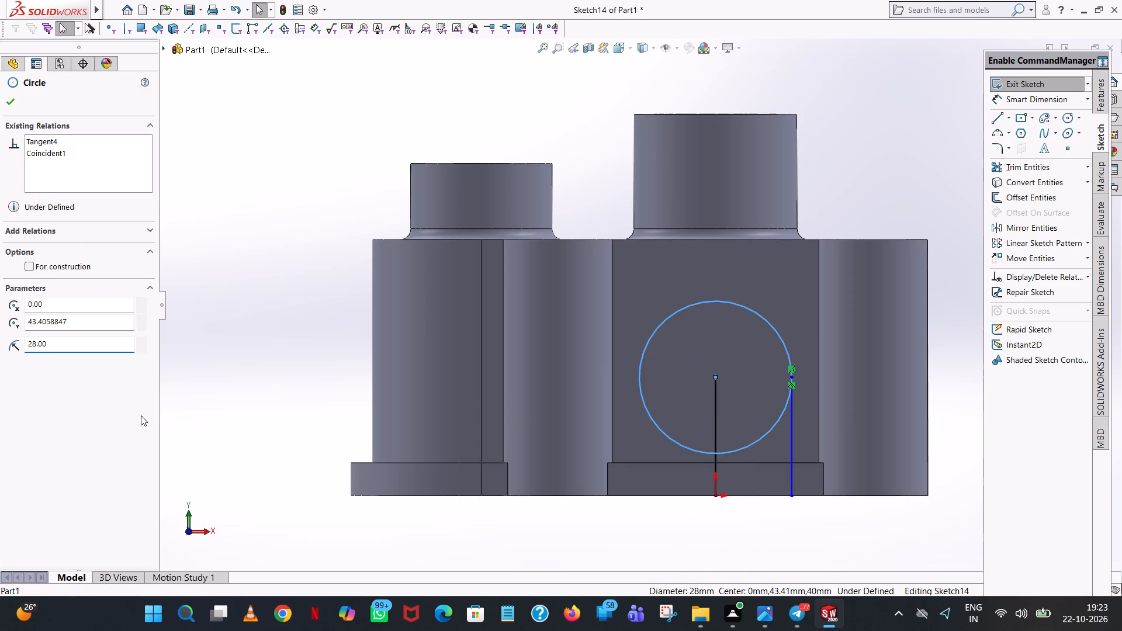
click(439, 117)
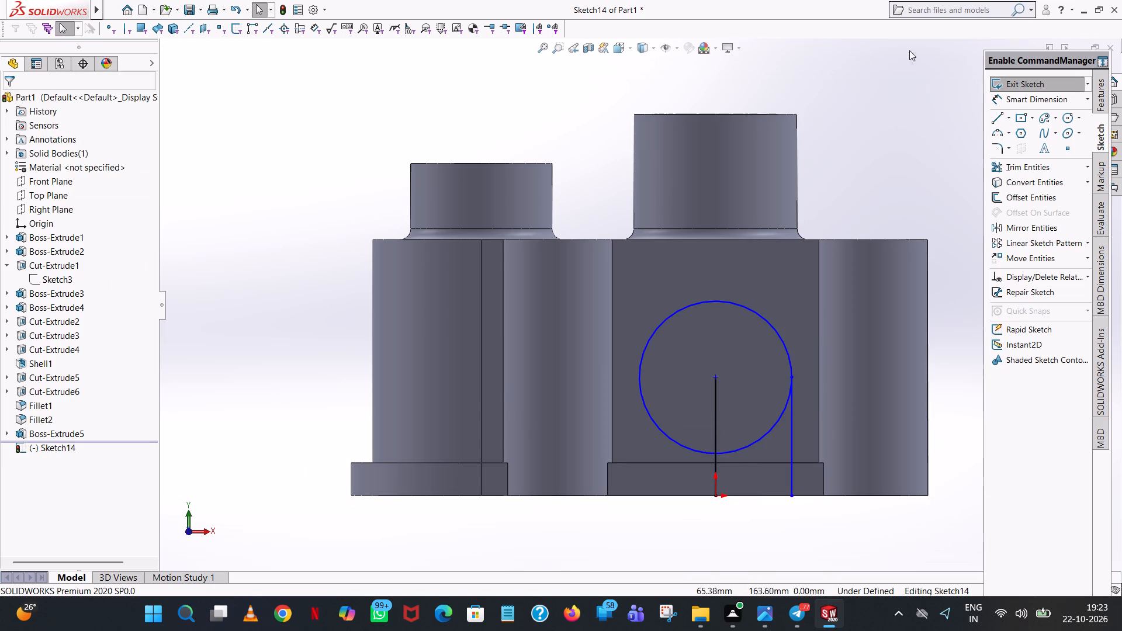
Draw a vertical line from the circle's -X quadrant to the bottom edge and close the base with a 56 mm horizontal line.
click(998, 115)
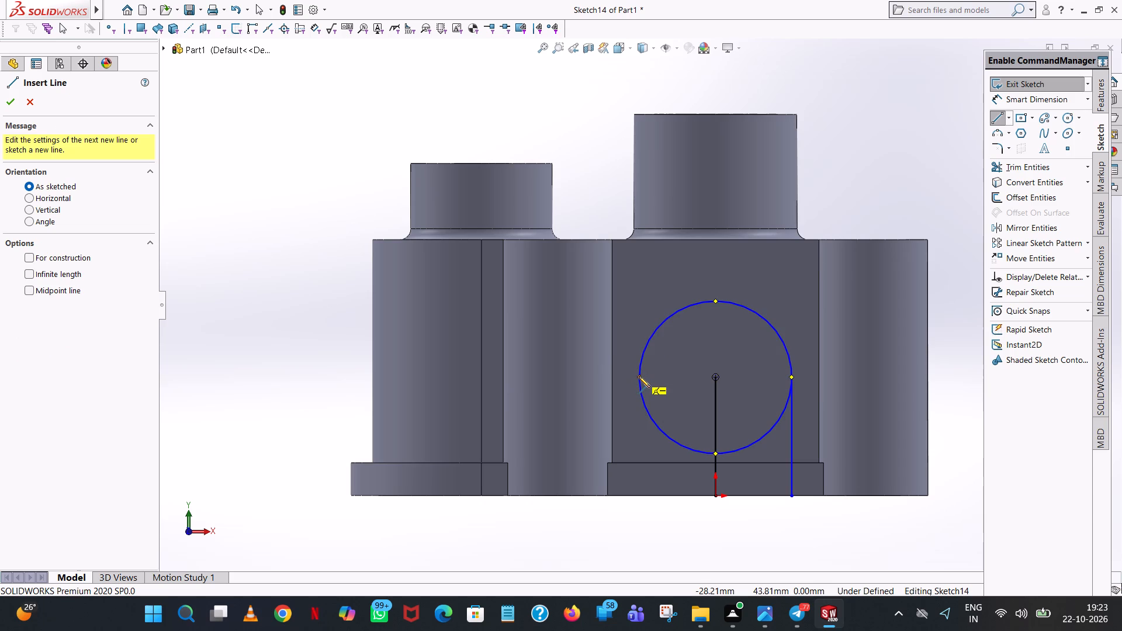
click(639, 376)
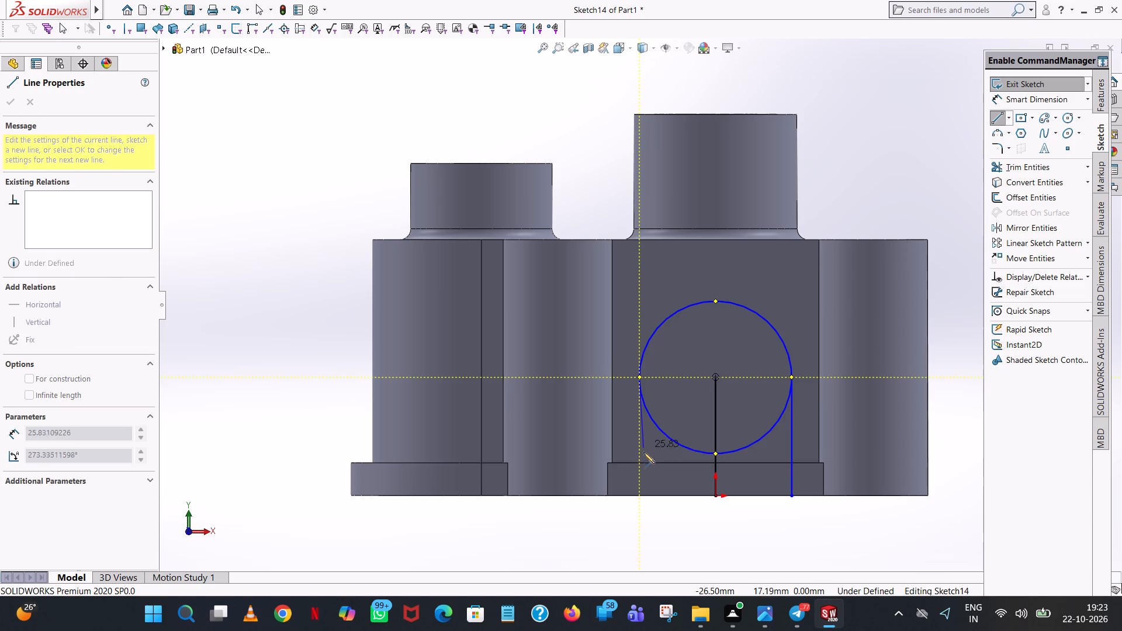
click(639, 496)
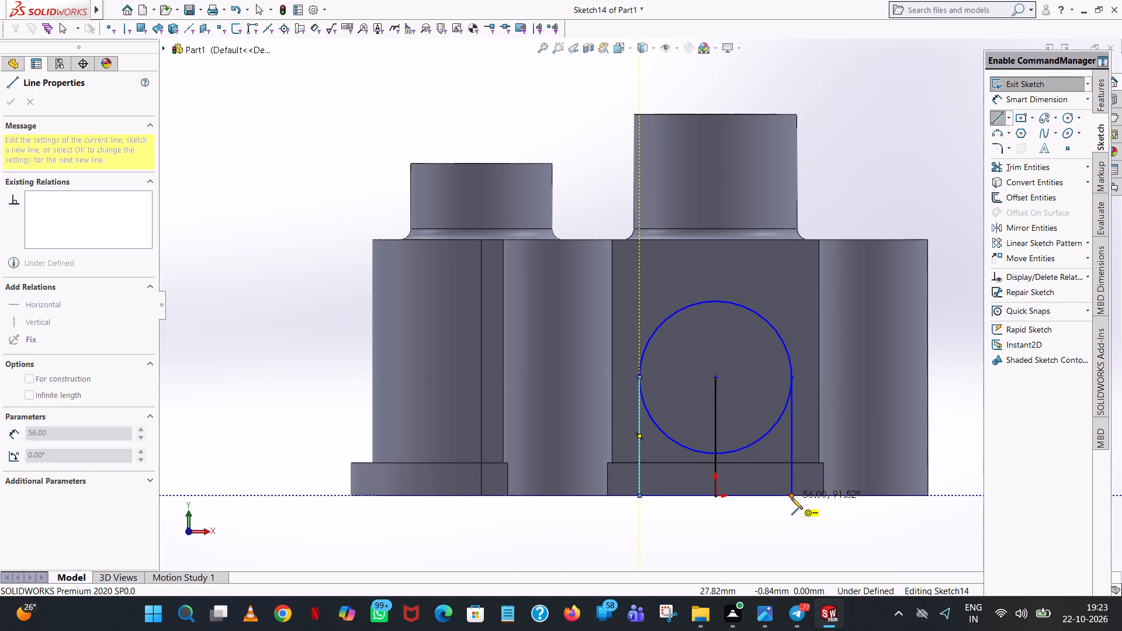
click(791, 497)
right_click(792, 496)
click(814, 502)
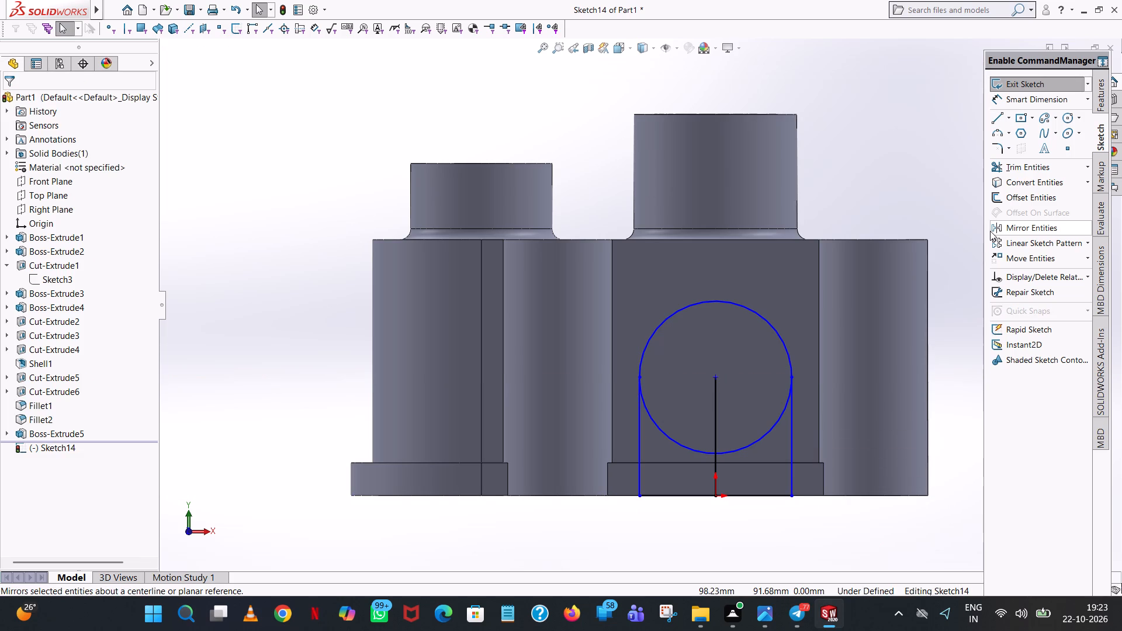
Trim away the central vertical line and the circle's lower half, leaving a closed arch-shaped profile.
click(1059, 165)
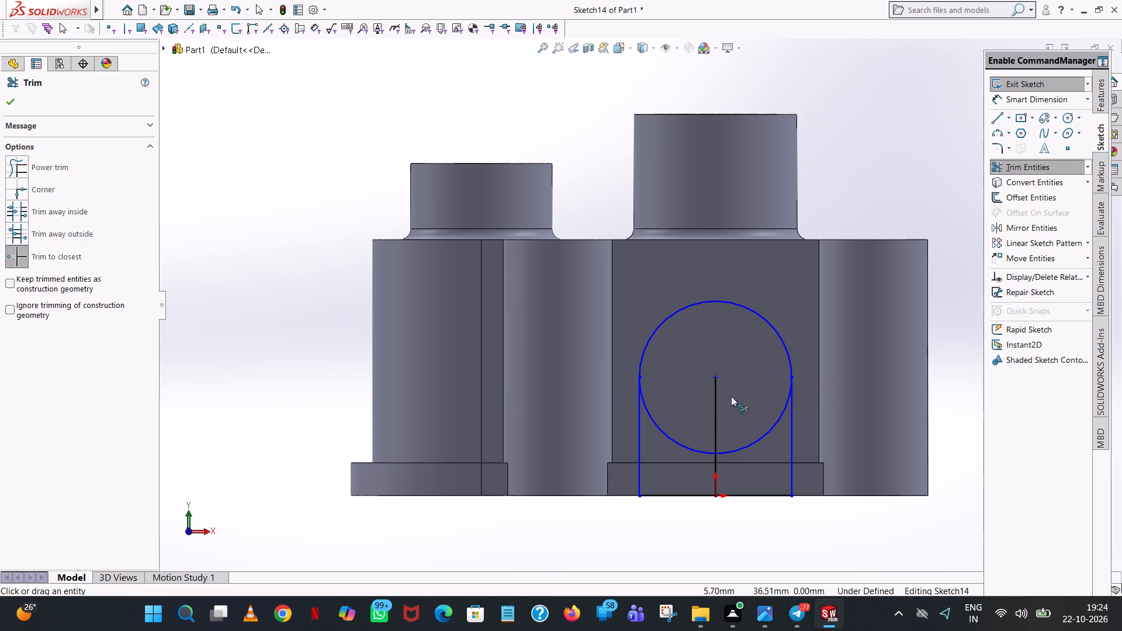
click(716, 410)
click(716, 473)
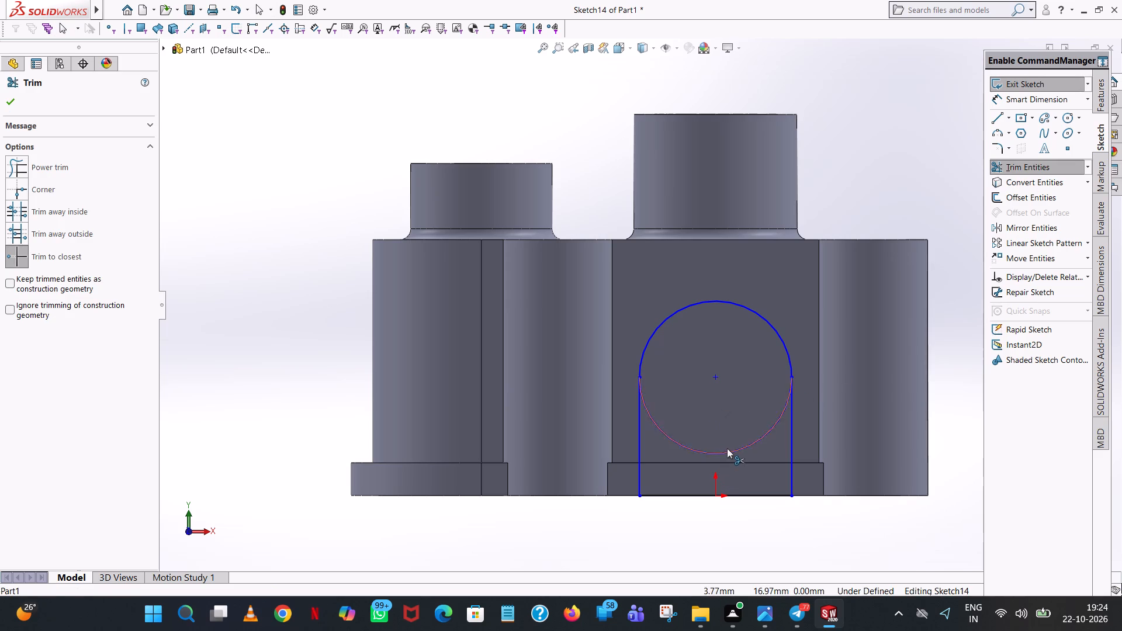
click(727, 448)
click(726, 451)
click(12, 102)
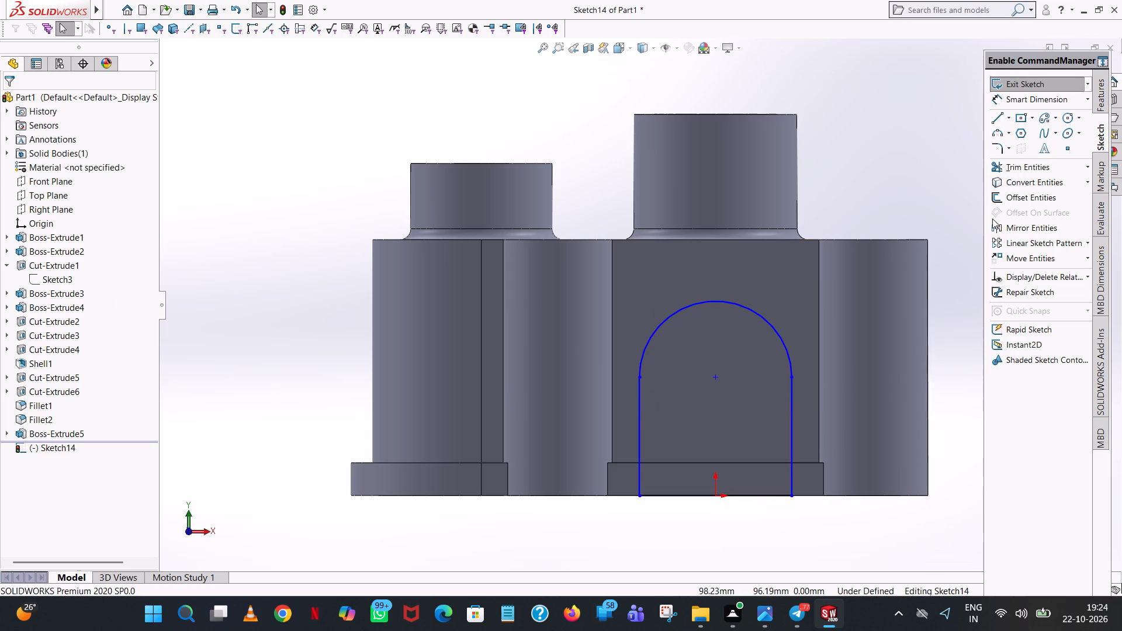
click(1027, 89)
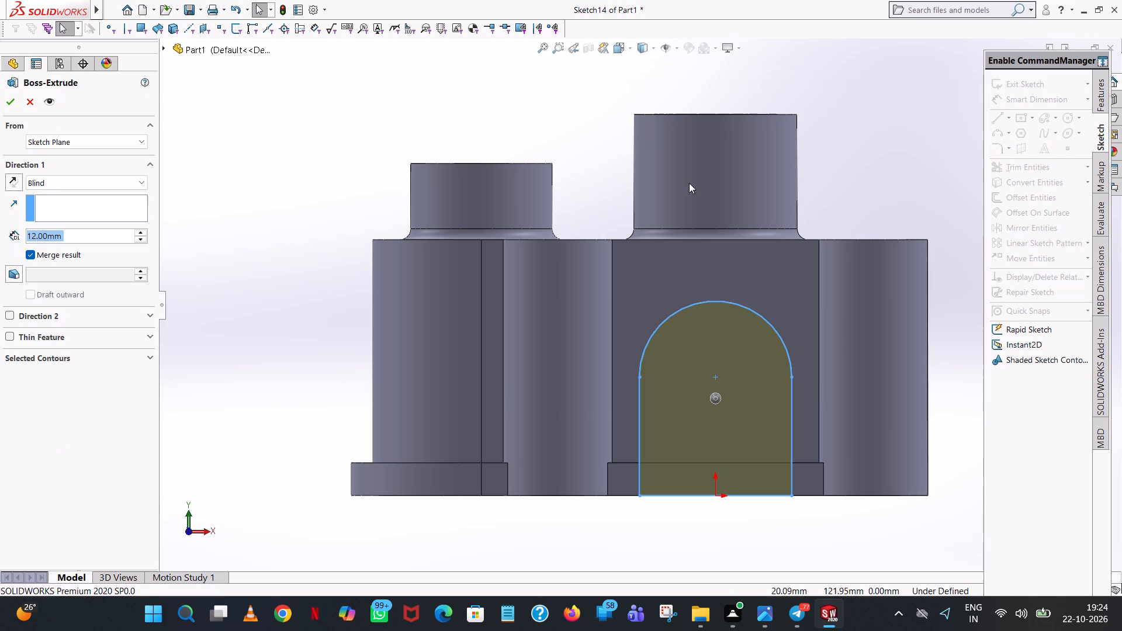
click(33, 102)
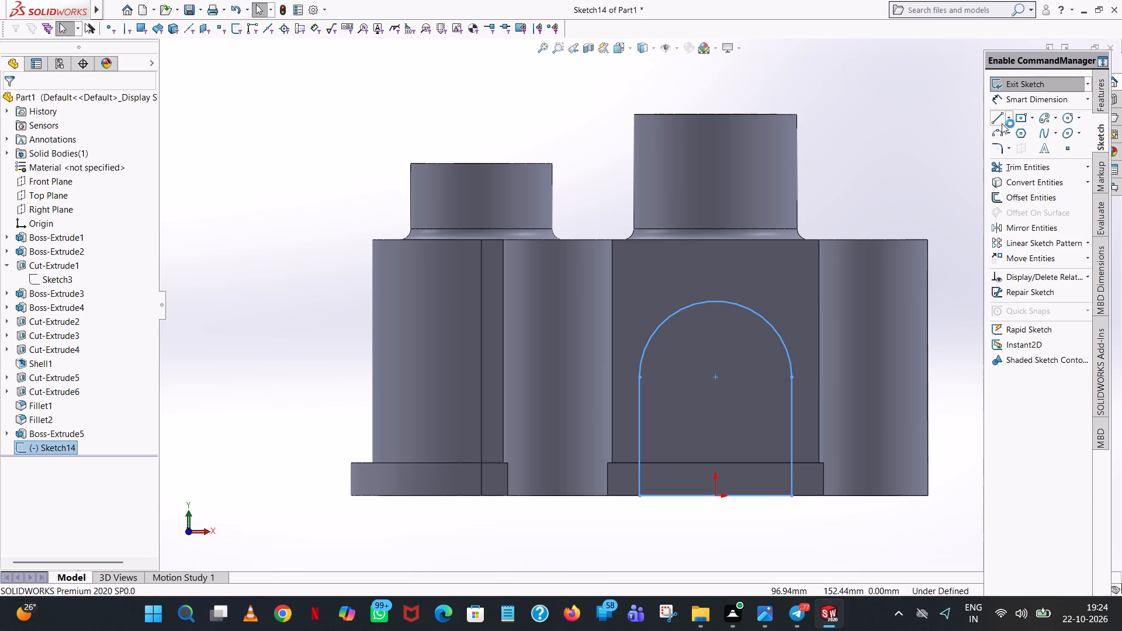
Dimension the radius of the arch profile's top arc at 28 mm.
click(1021, 92)
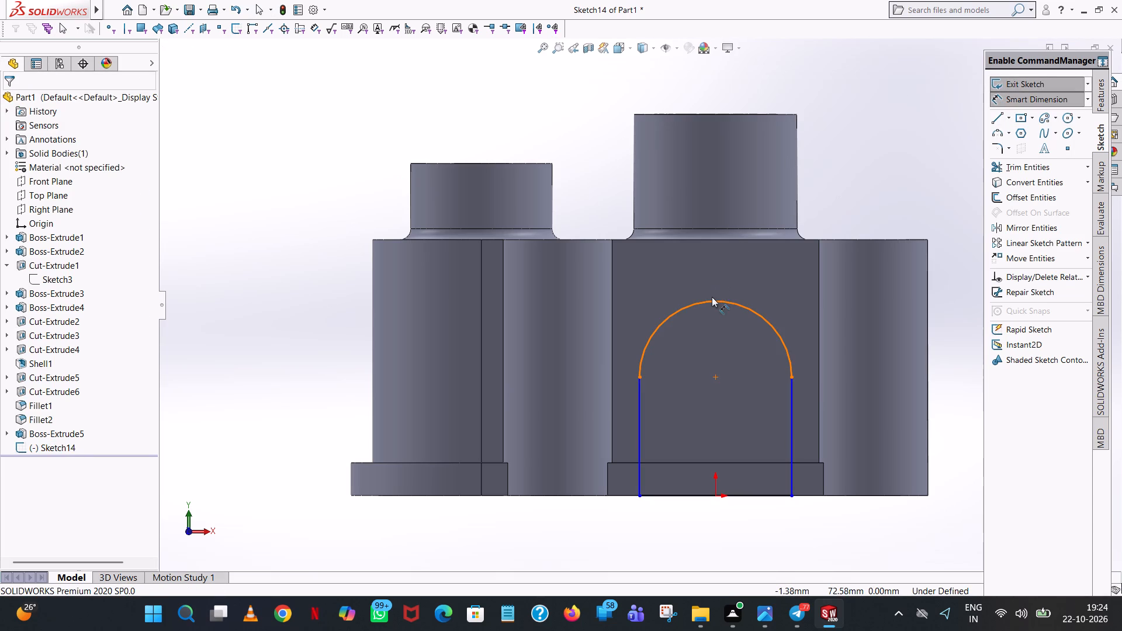
click(712, 301)
click(544, 119)
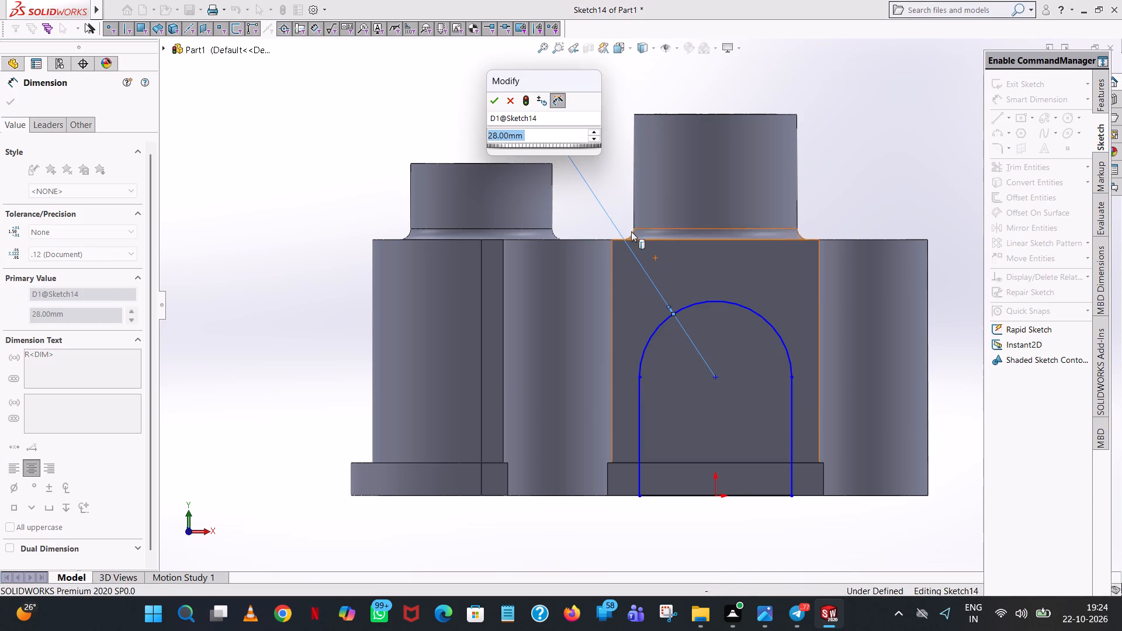
click(497, 105)
click(566, 79)
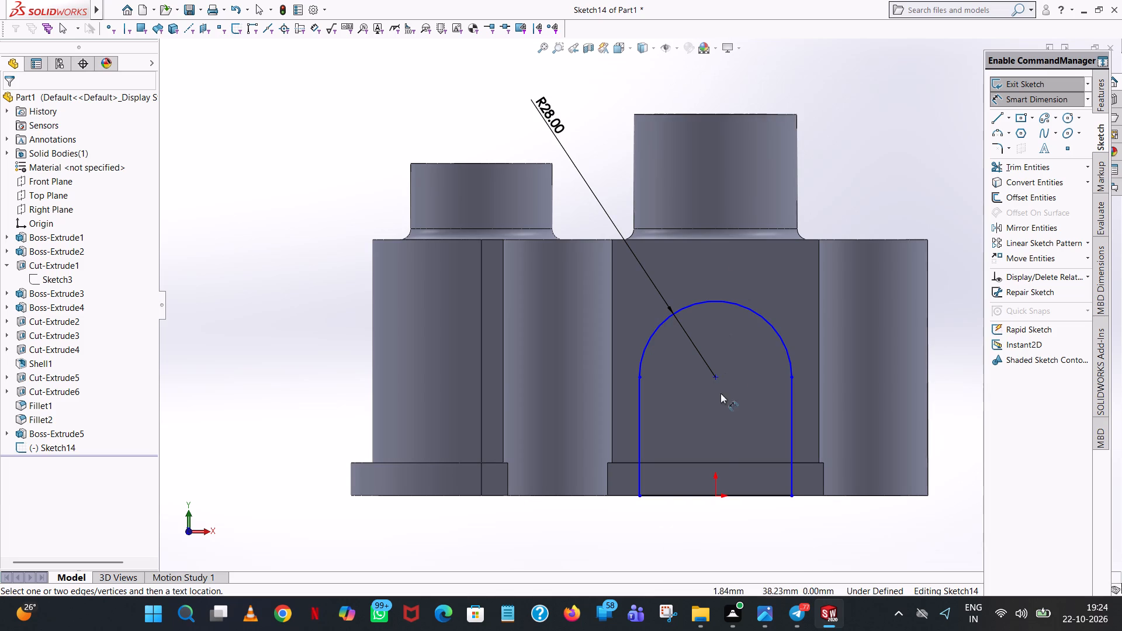
Dimension the height of the arc's centre above the origin and set it to 26 mm.
click(715, 376)
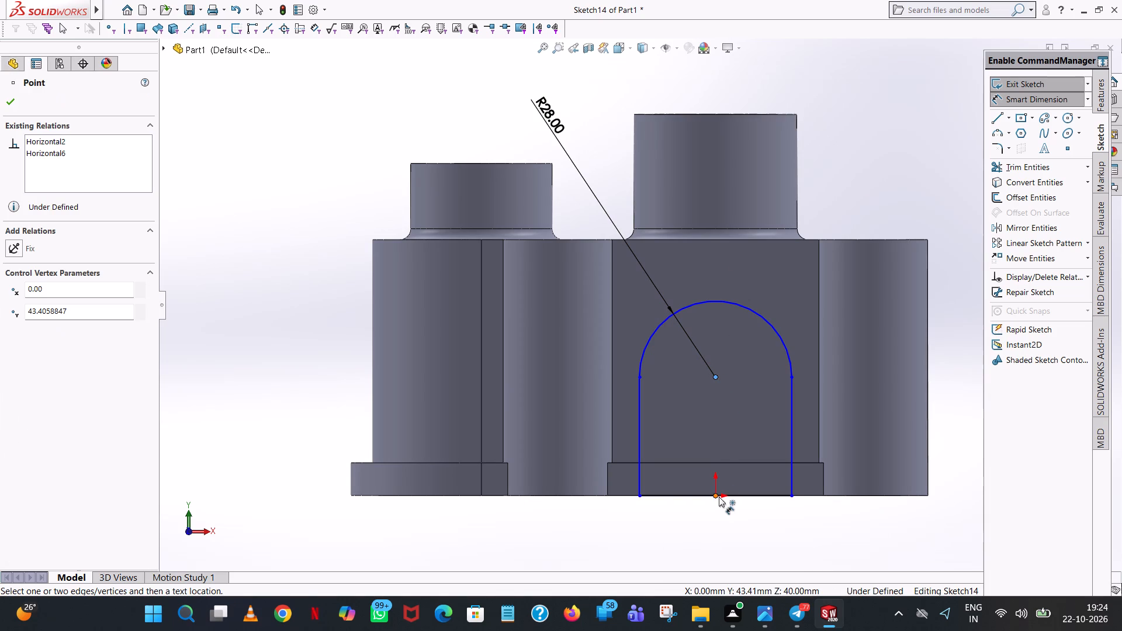
click(718, 496)
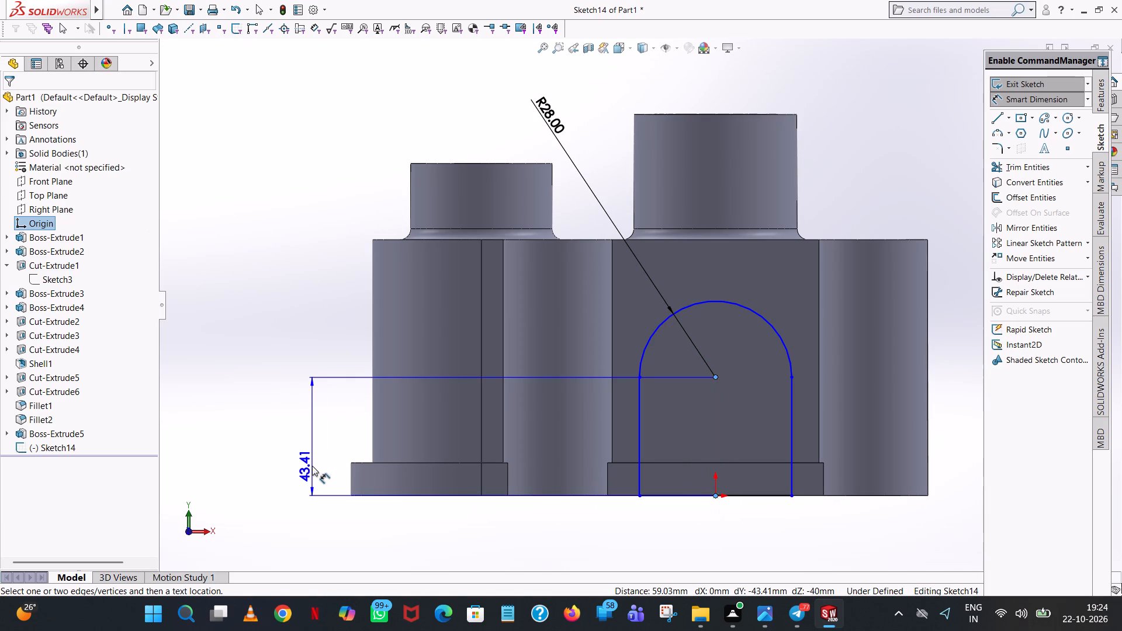
click(285, 424)
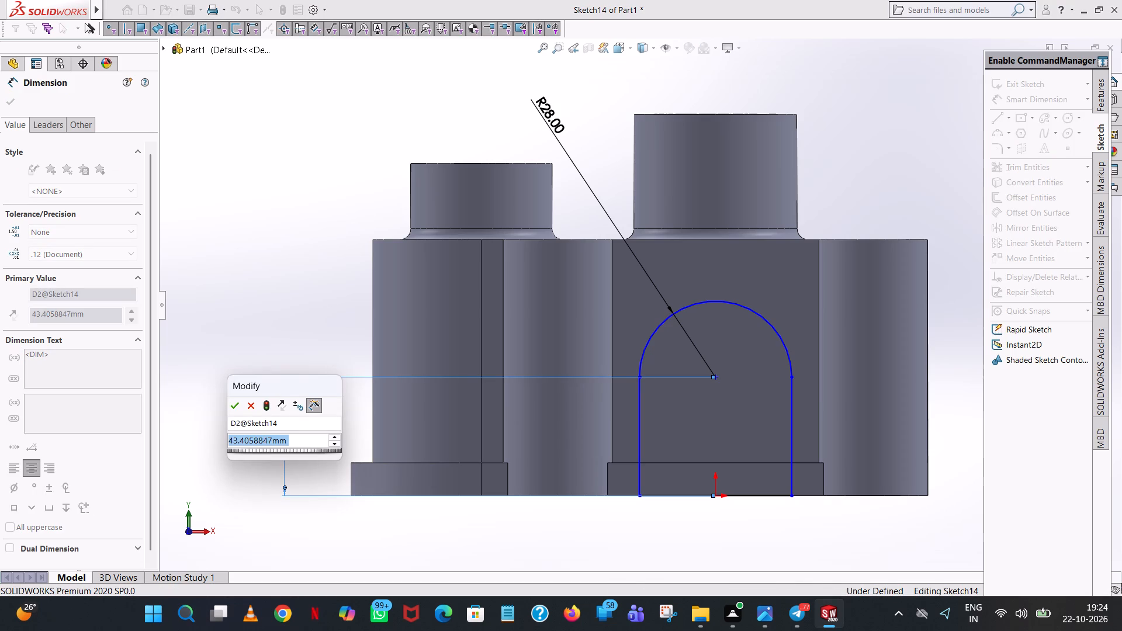
text(26)
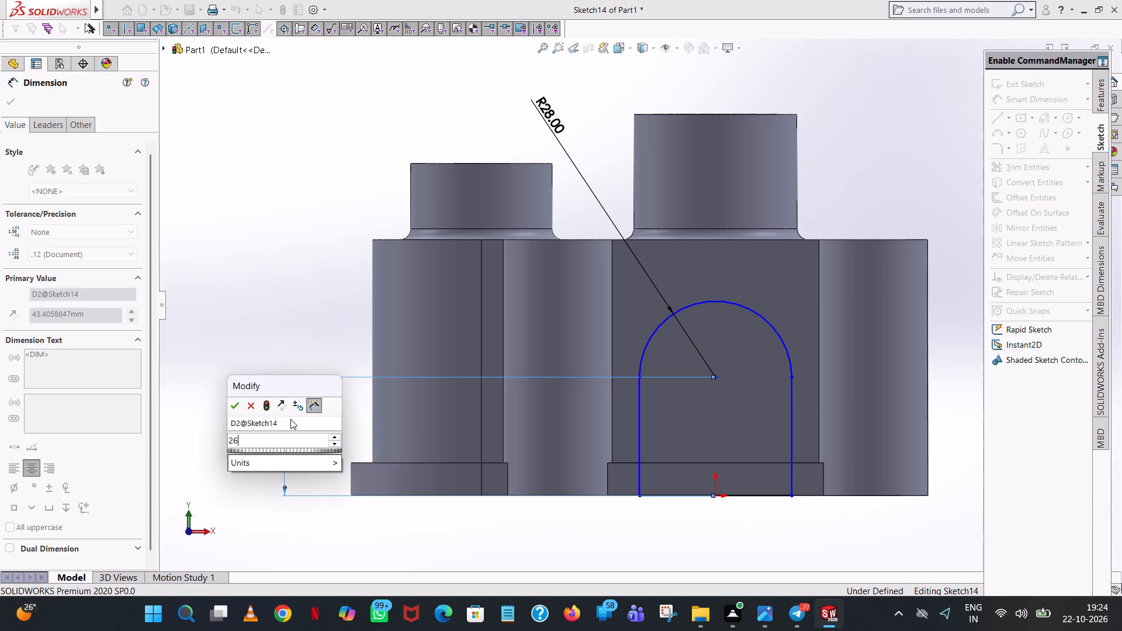
key(Return)
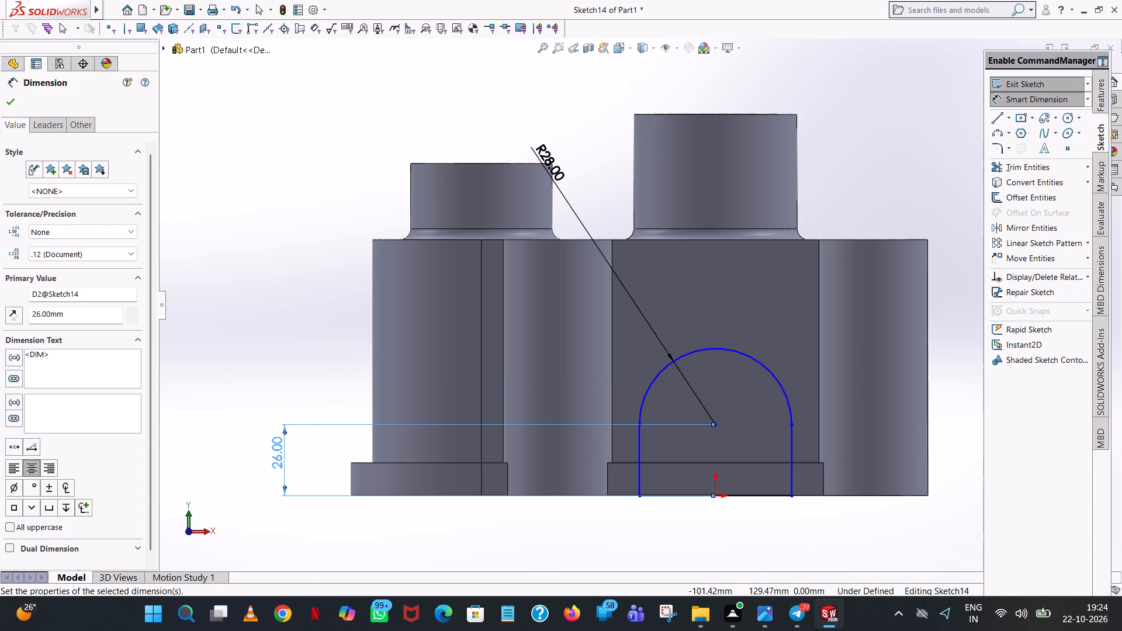
click(244, 113)
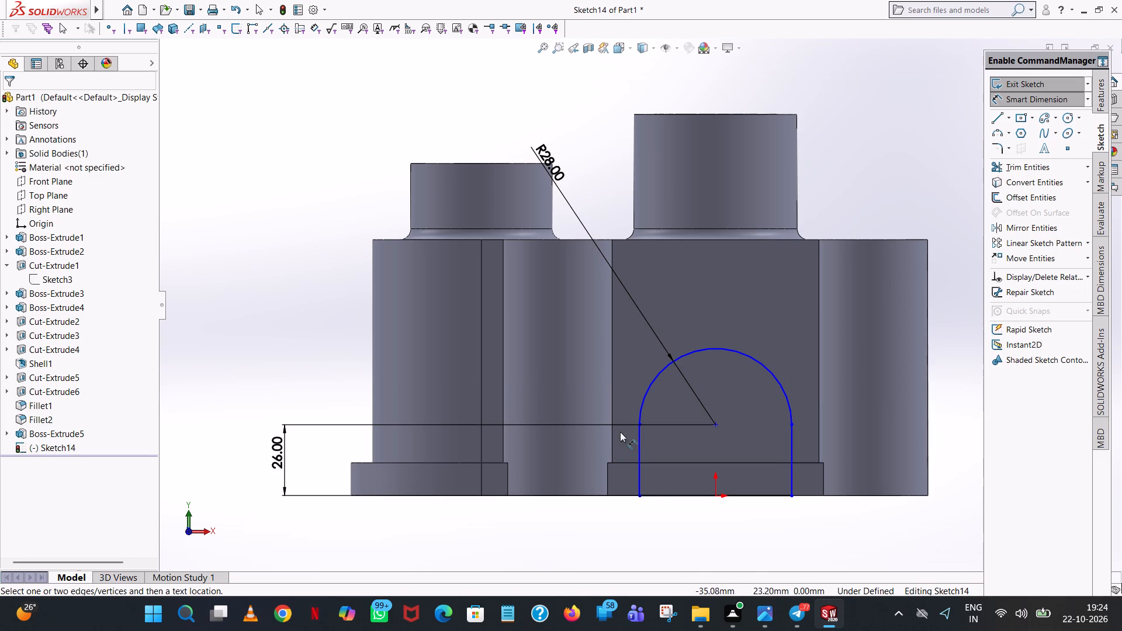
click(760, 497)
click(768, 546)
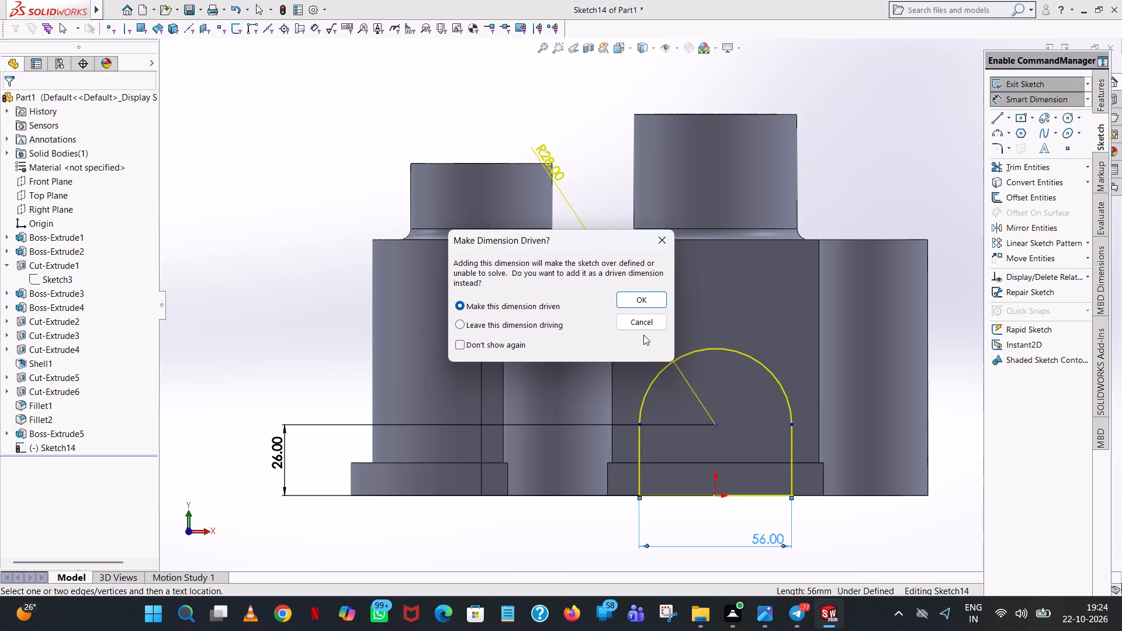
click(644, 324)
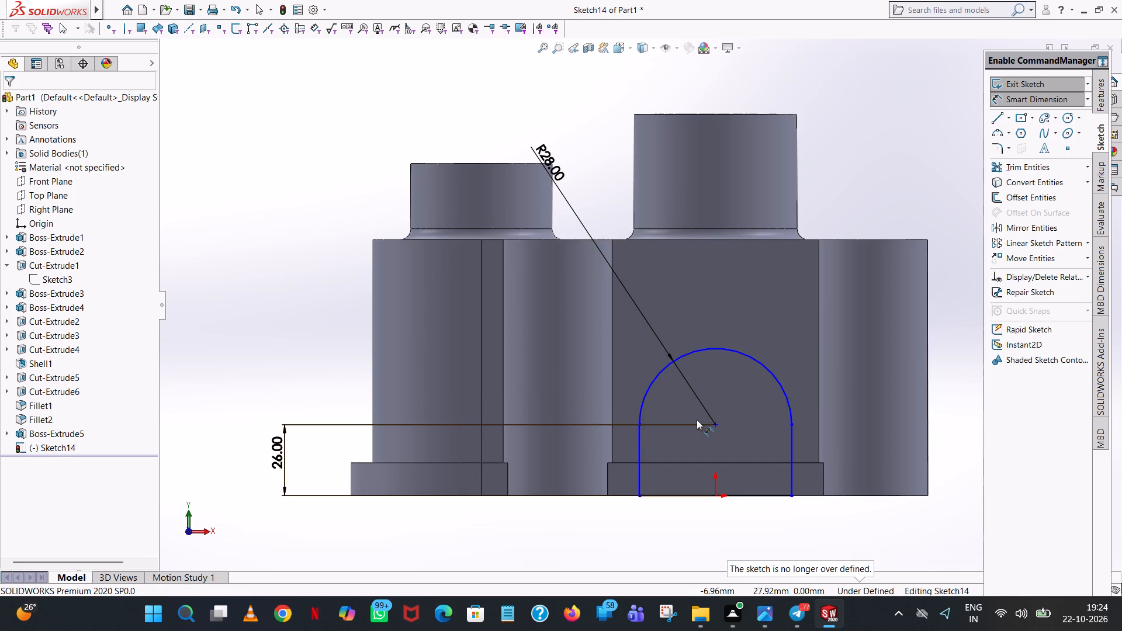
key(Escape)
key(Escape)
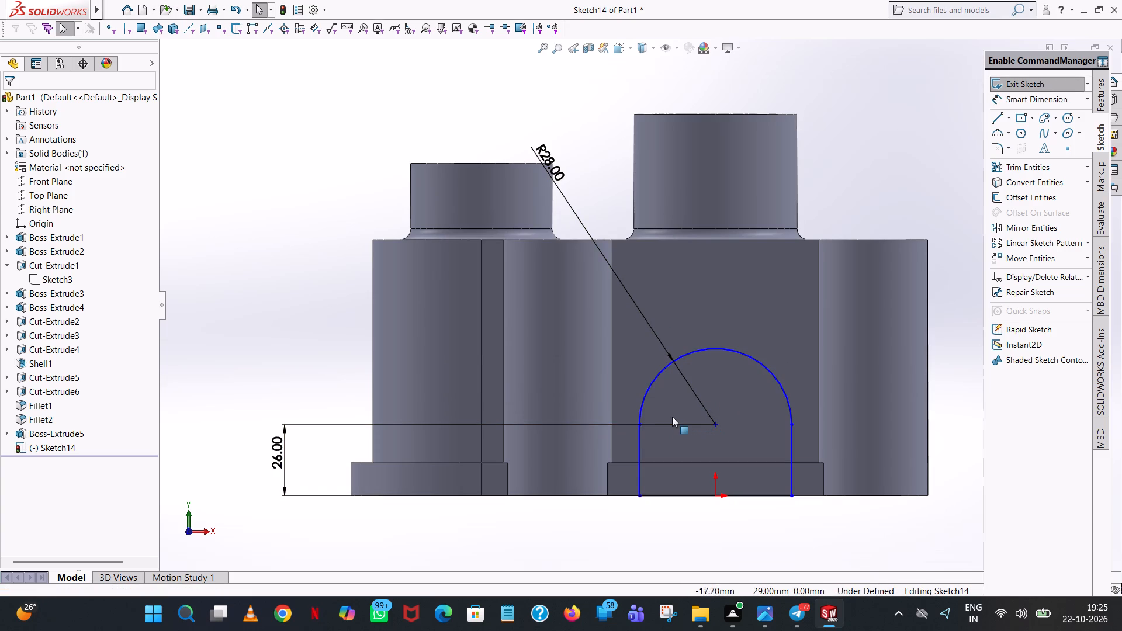
Add a Vertical relation between the arc's centre point and the origin.
ctrl+click(715, 422)
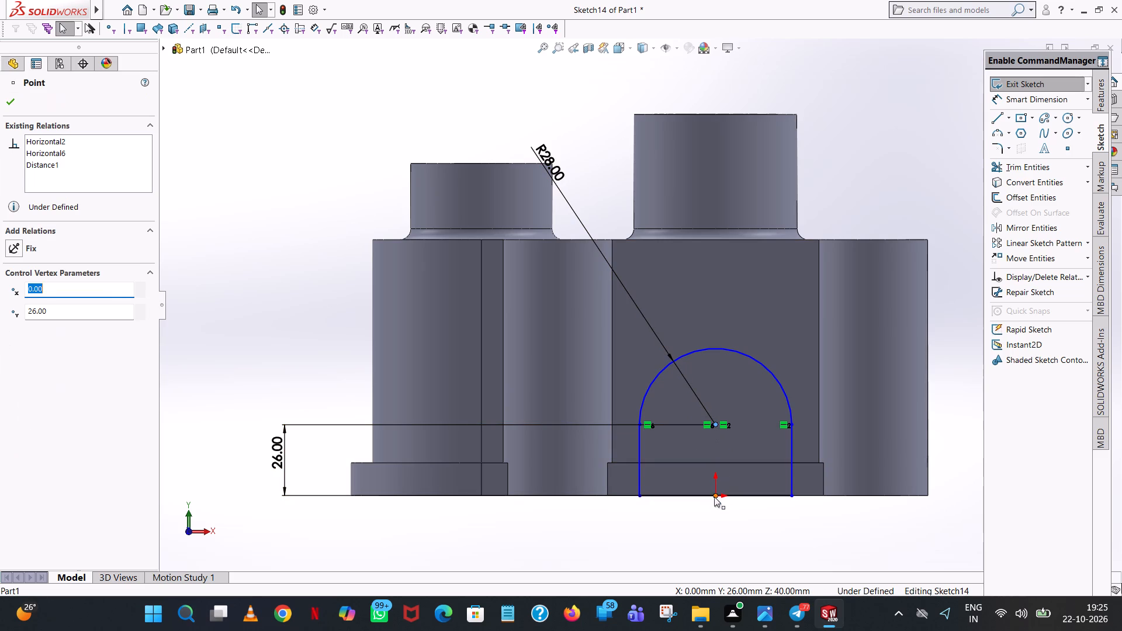
ctrl+click(714, 497)
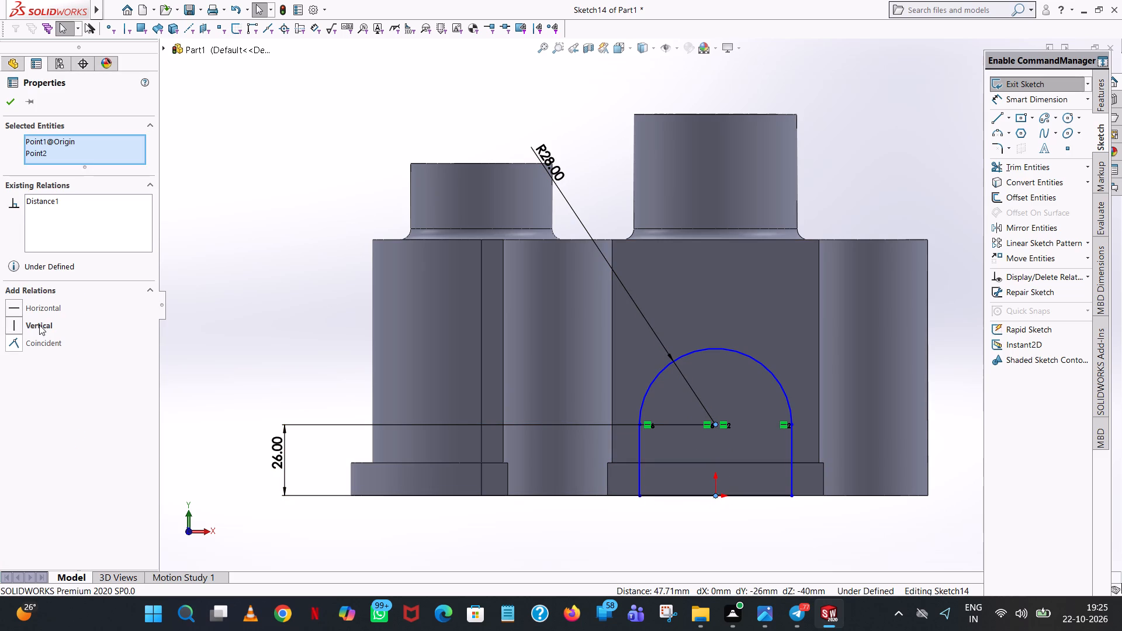
click(39, 325)
click(345, 140)
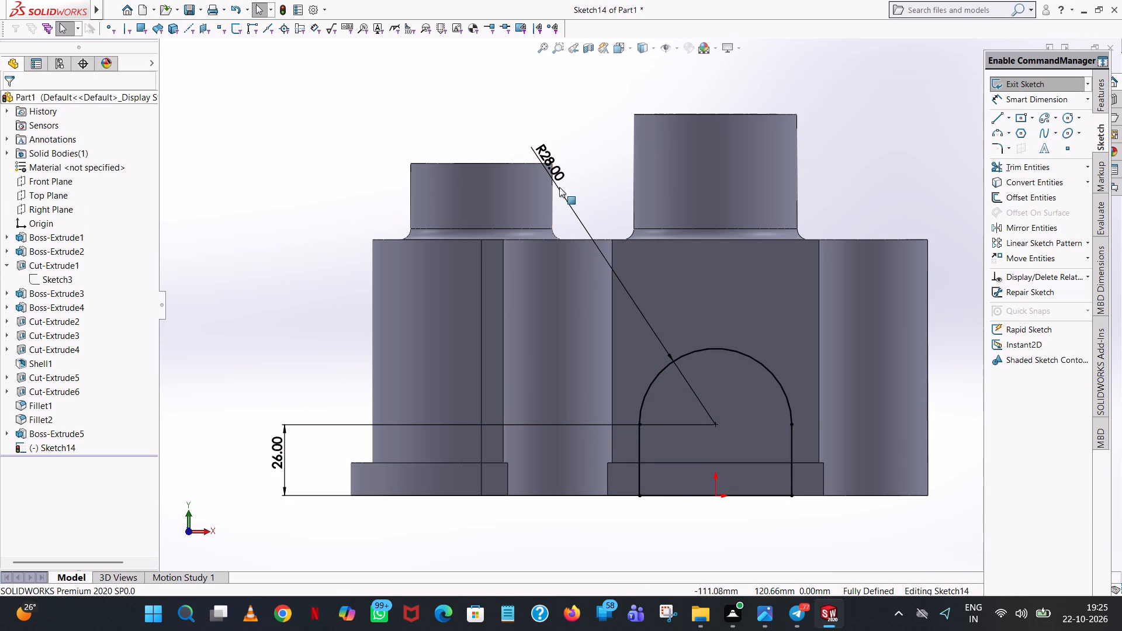
Extrude the arch-shaped profile as a blind boss 14 mm outward from the recessed side face.
scroll(802, 338, up, 1)
middle_drag(802, 338, 692, 403)
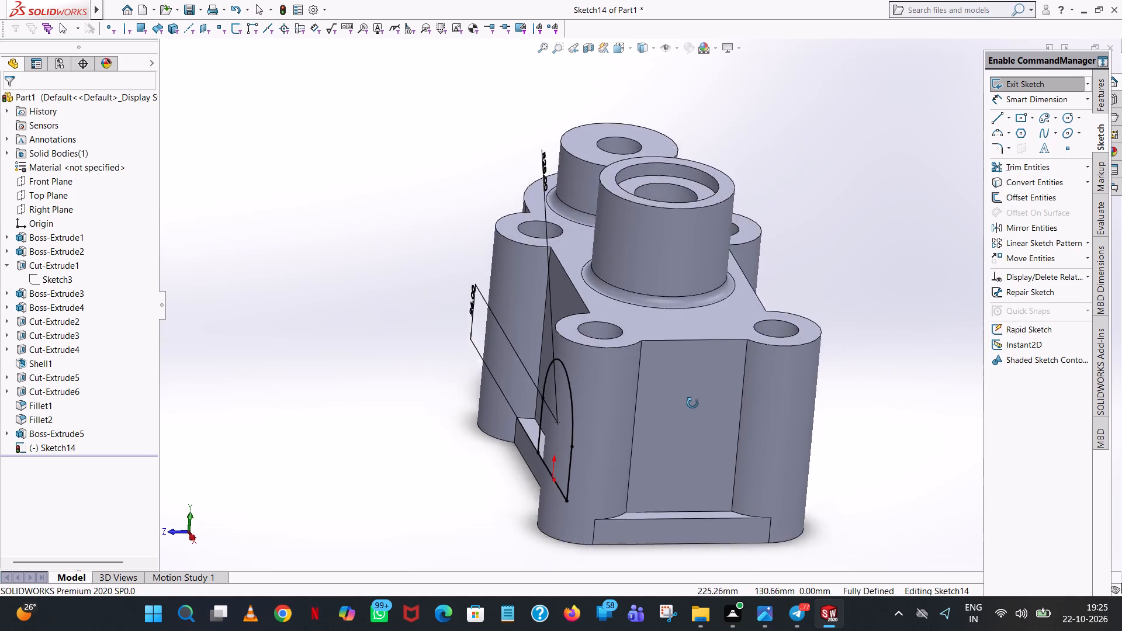
middle_drag(692, 403, 705, 509)
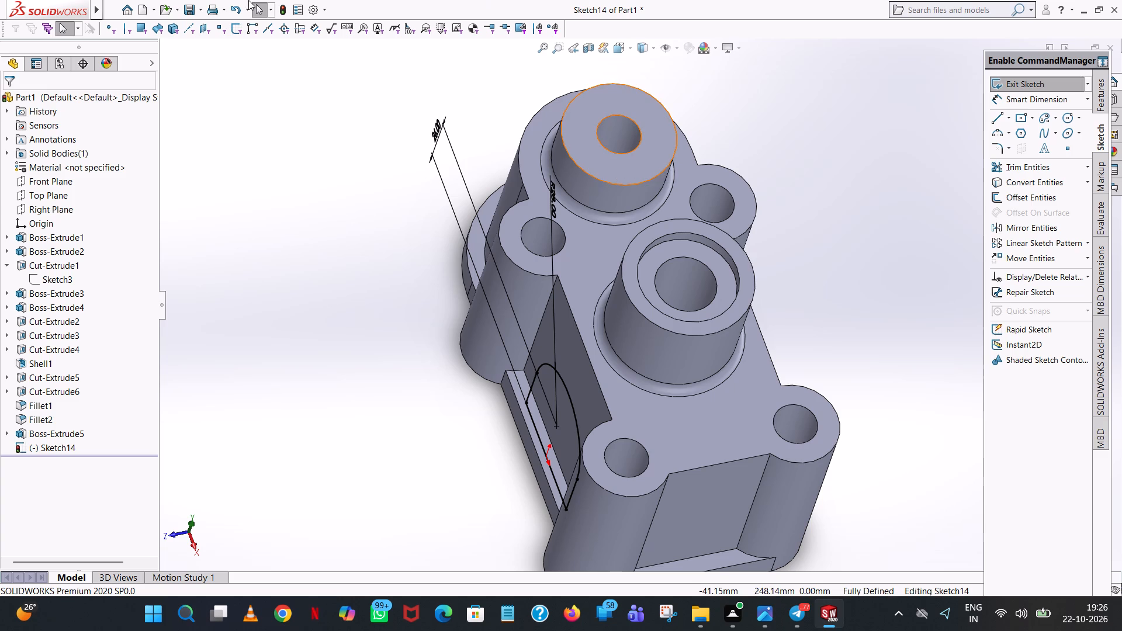
click(1100, 79)
click(1021, 85)
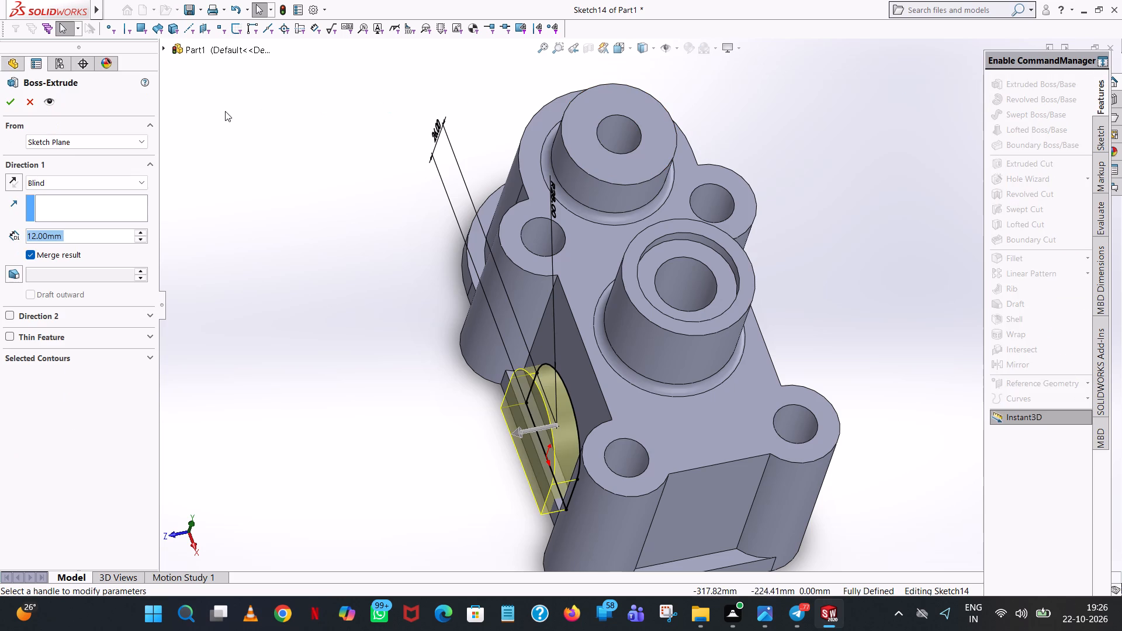
text(14)
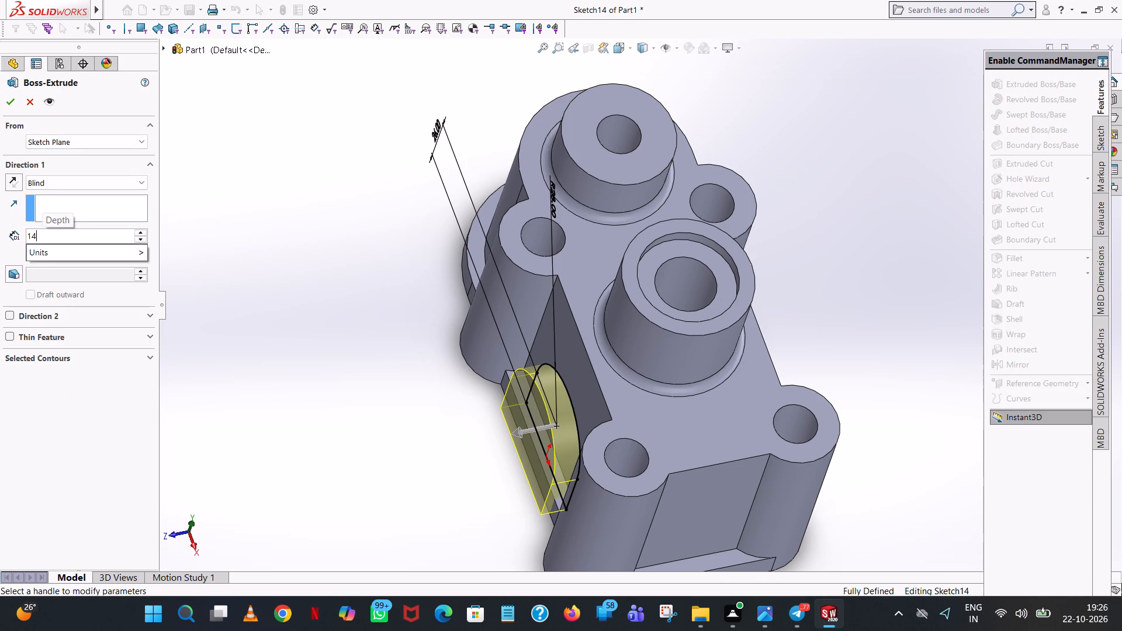
click(397, 261)
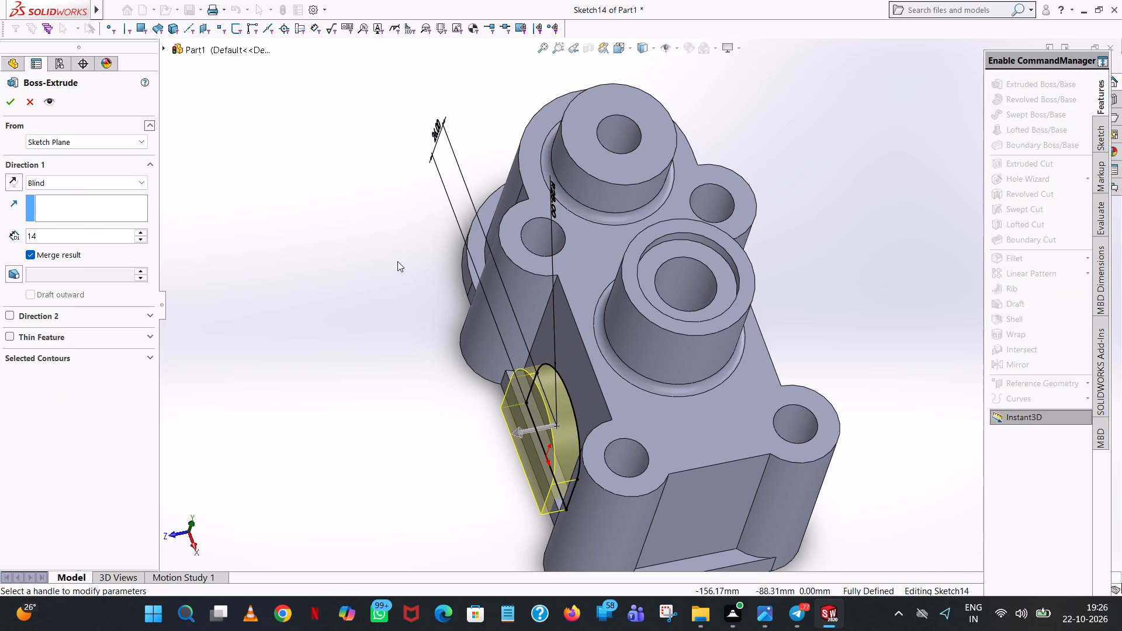
middle_drag(397, 261, 498, 321)
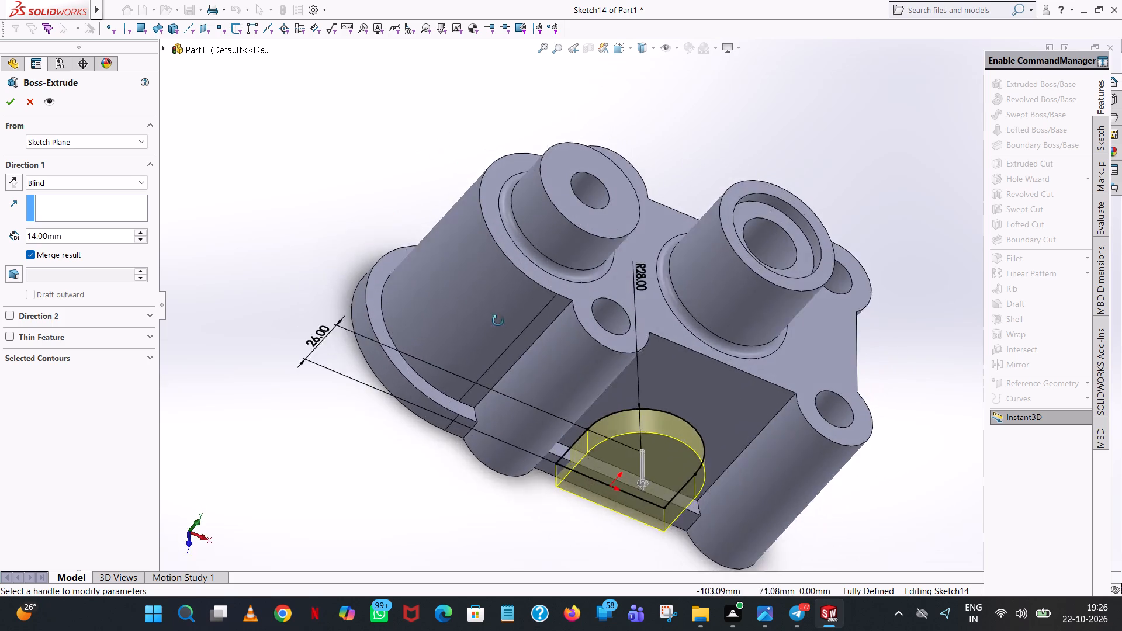
middle_drag(498, 321, 485, 353)
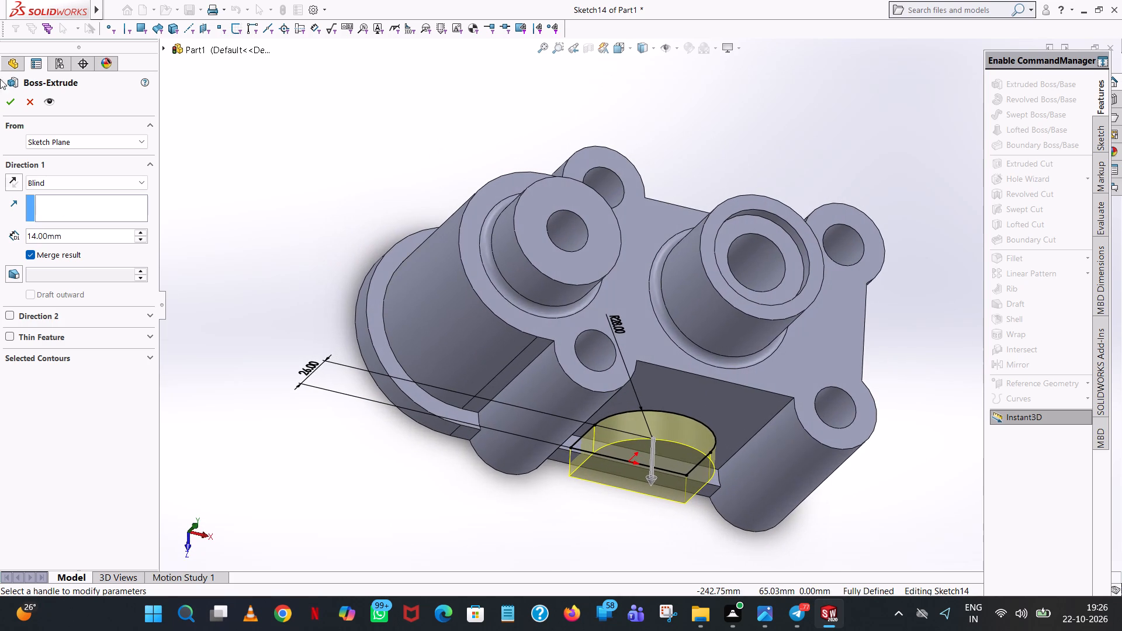
click(10, 98)
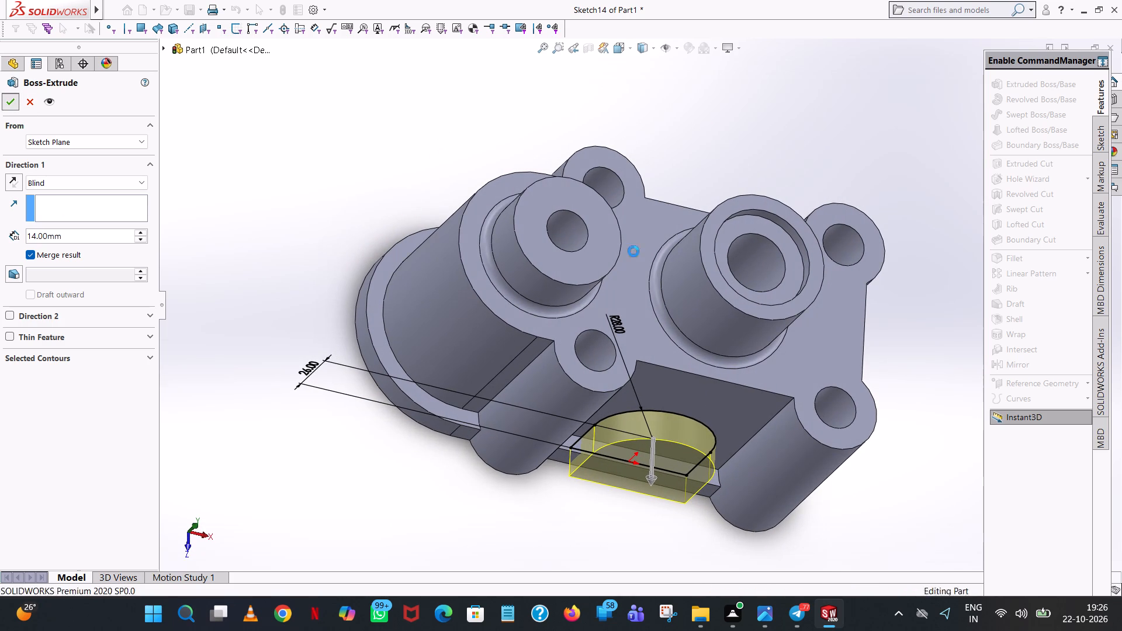
click(718, 114)
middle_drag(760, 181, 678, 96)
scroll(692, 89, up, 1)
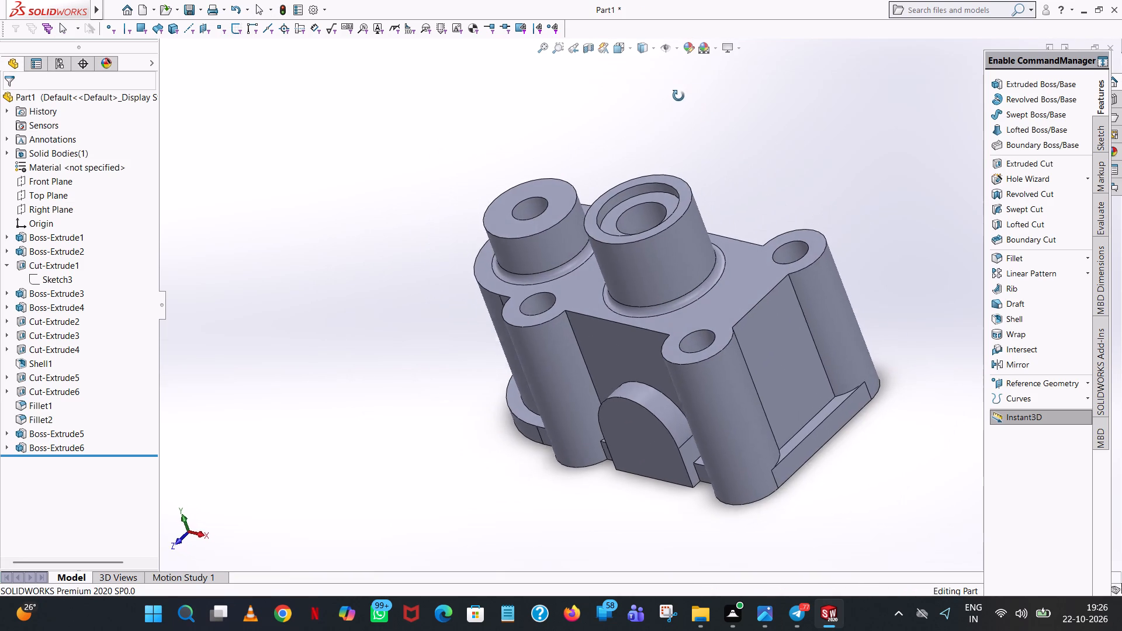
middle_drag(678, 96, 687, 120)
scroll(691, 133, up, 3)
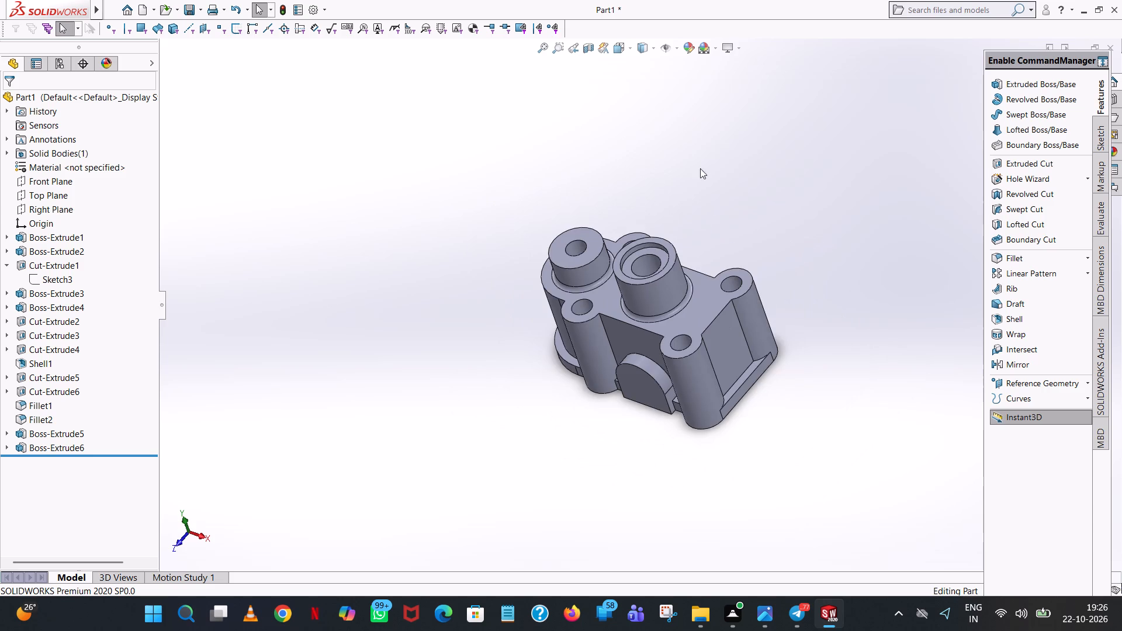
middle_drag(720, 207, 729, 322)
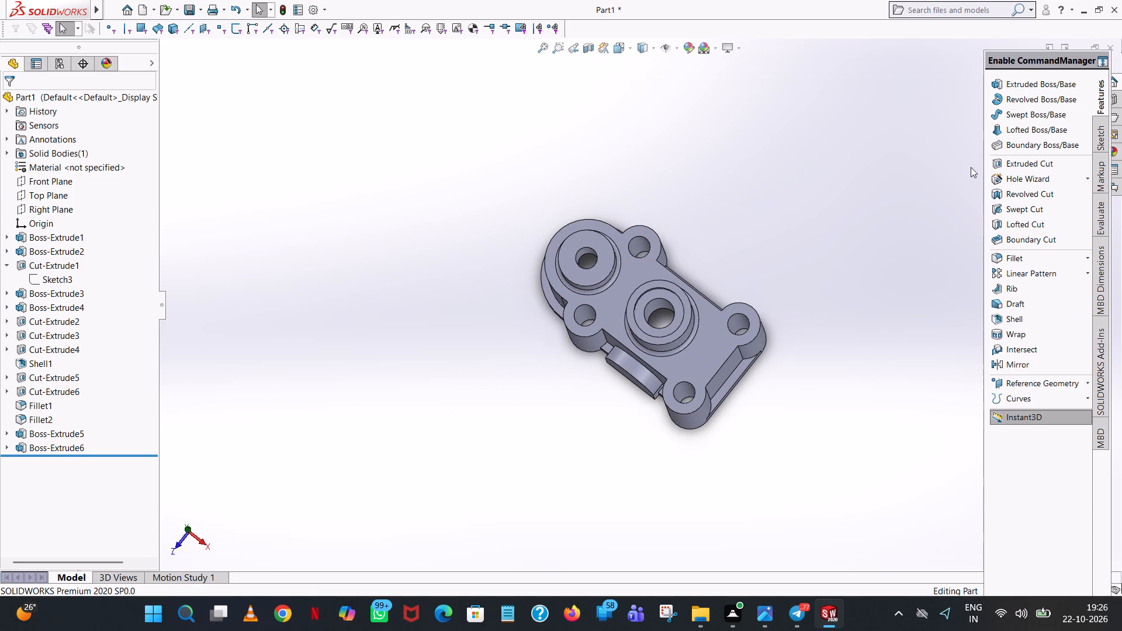
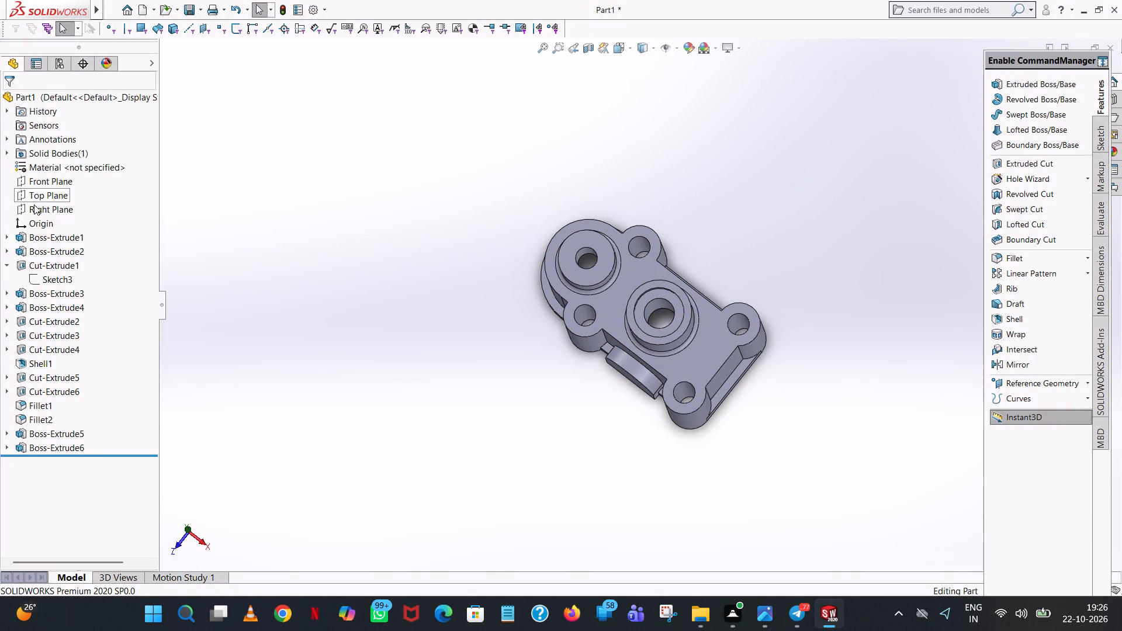
Mirror the arch-shaped side boss about the Front Plane onto the opposite side of the housing.
click(44, 178)
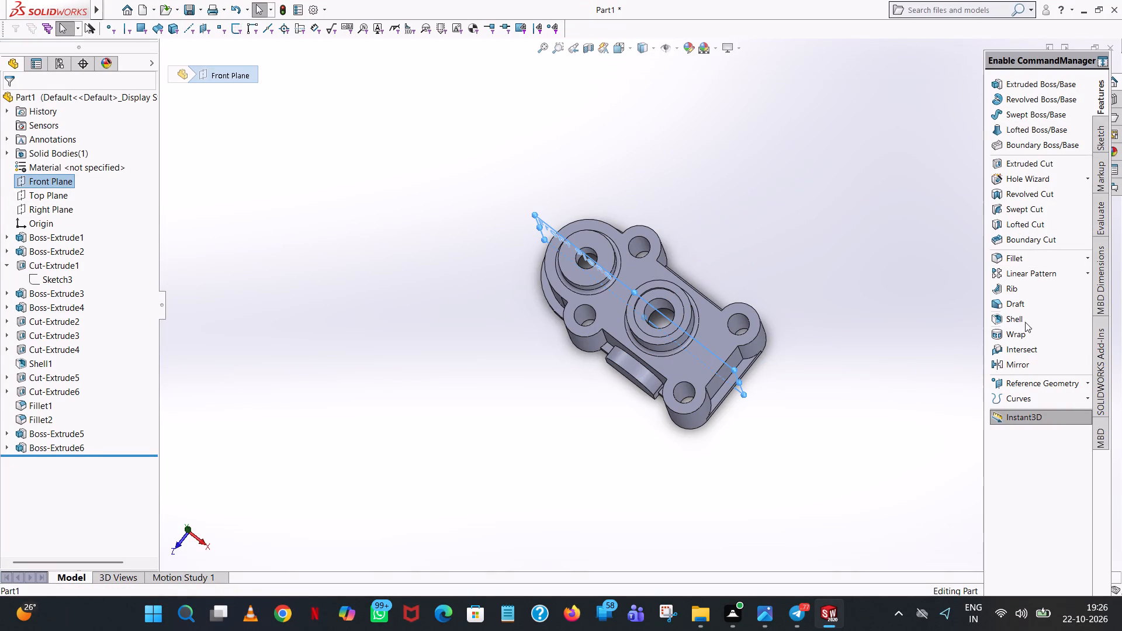
click(1028, 360)
click(642, 373)
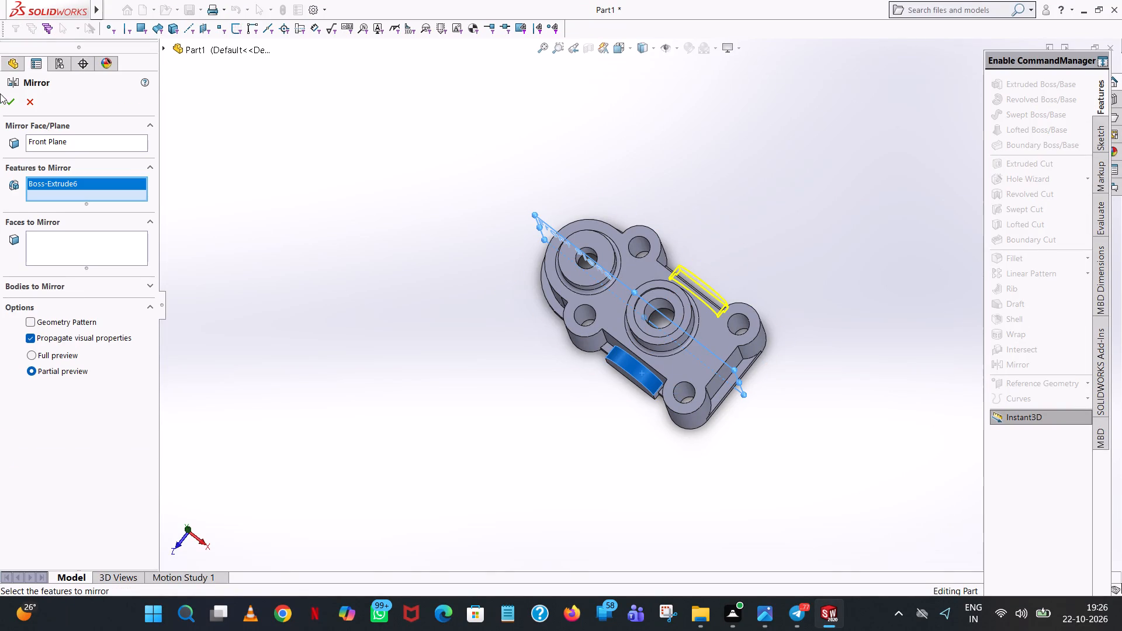
click(12, 102)
click(739, 214)
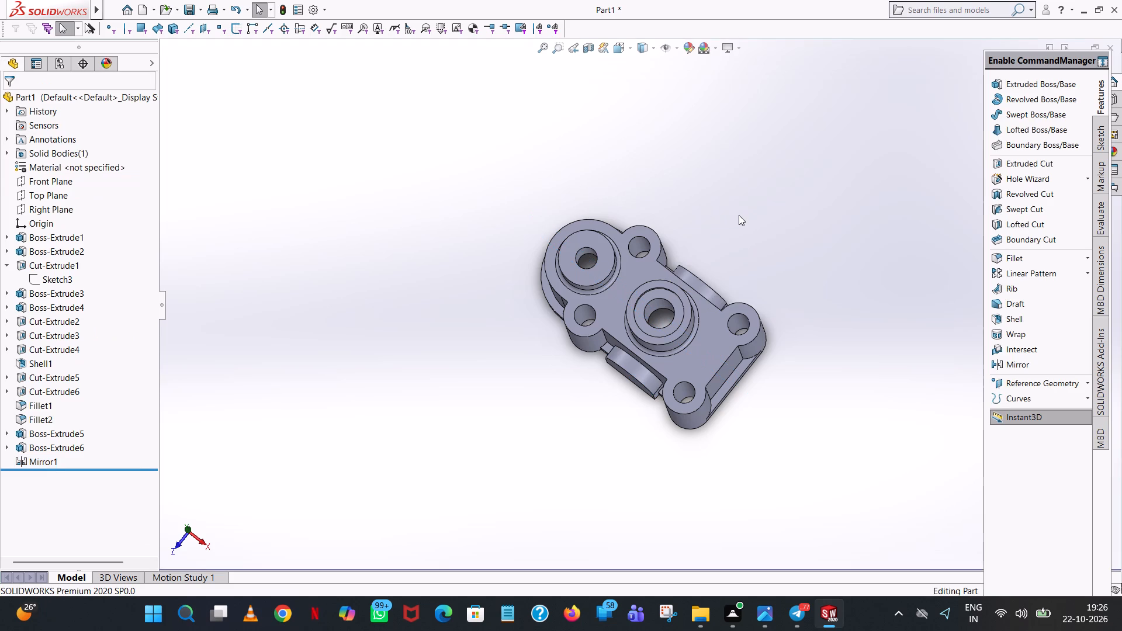
Examine the mirrored boss, the underside cavity and both side faces of the housing from several angles.
middle_drag(746, 216, 951, 37)
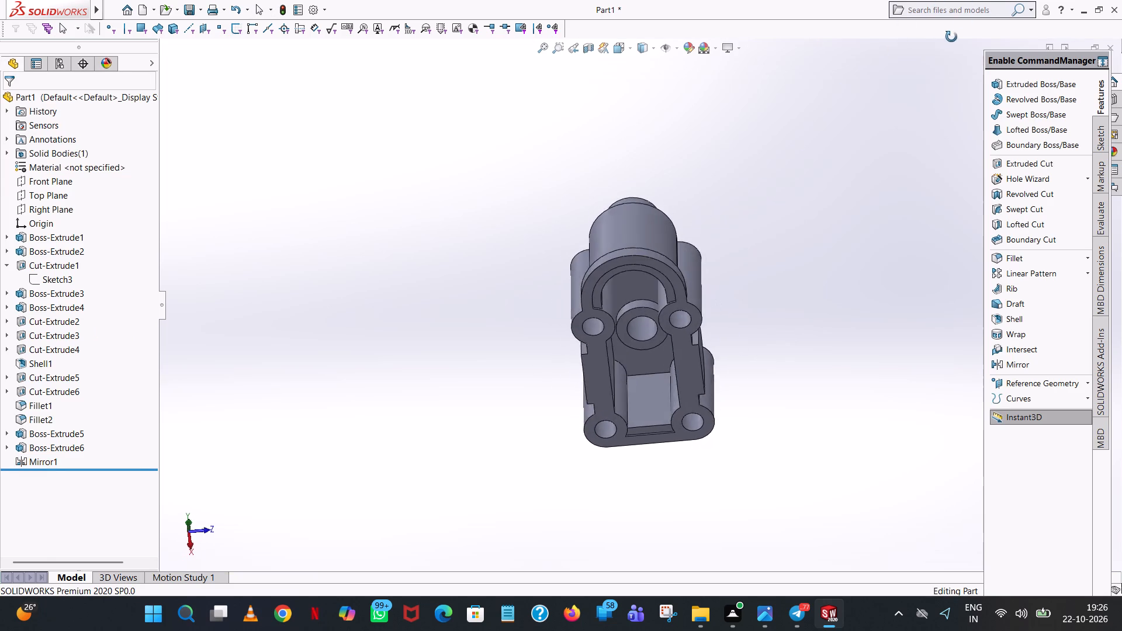
middle_drag(951, 37, 923, 0)
scroll(969, 0, up, 1)
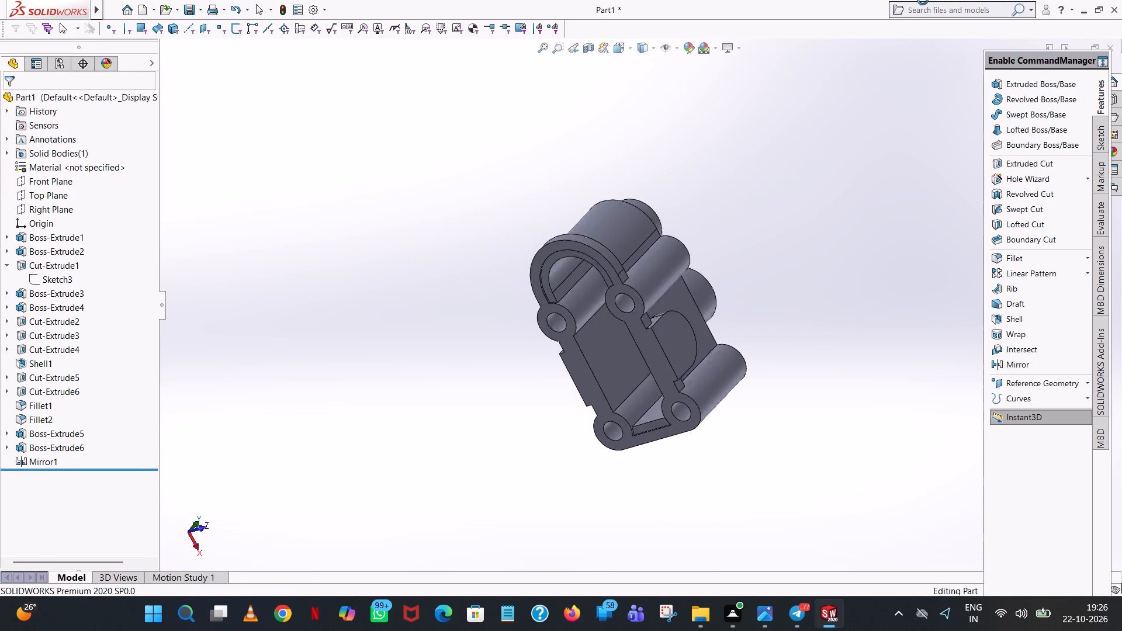
middle_drag(923, 0, 933, 4)
middle_drag(819, 305, 844, 225)
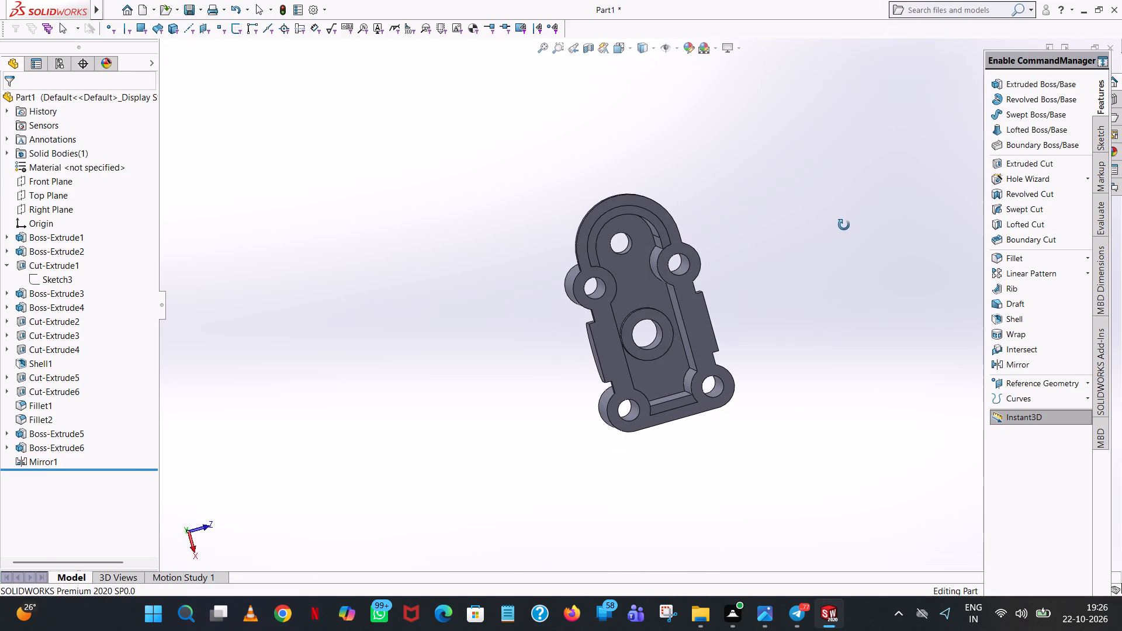
middle_drag(844, 225, 814, 561)
scroll(848, 412, up, 1)
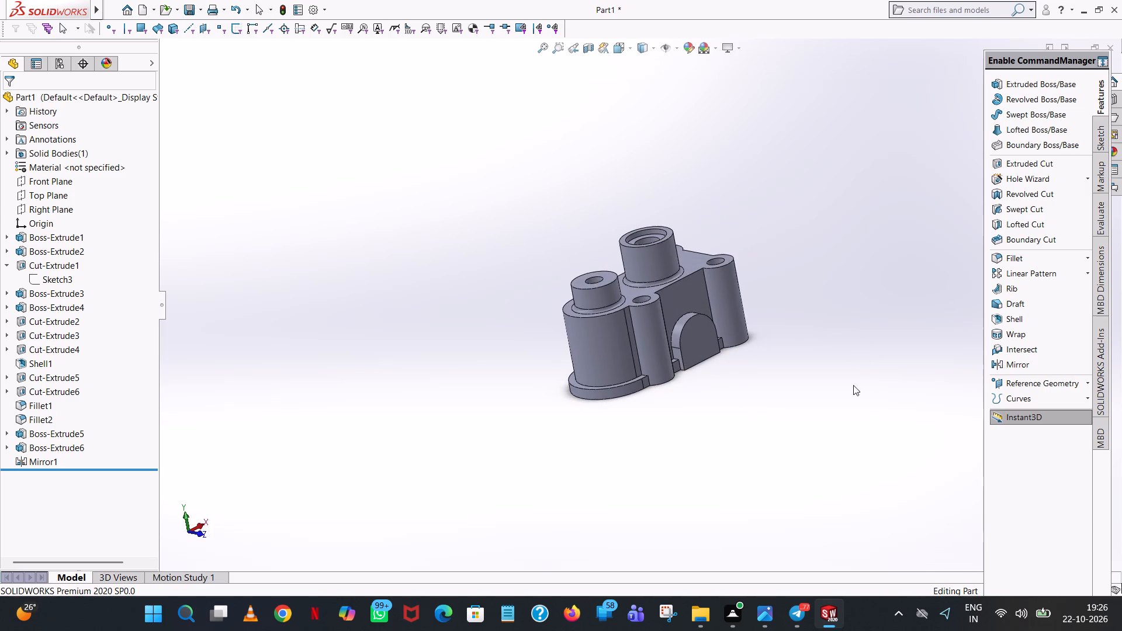
middle_drag(886, 316, 800, 340)
scroll(871, 325, up, 1)
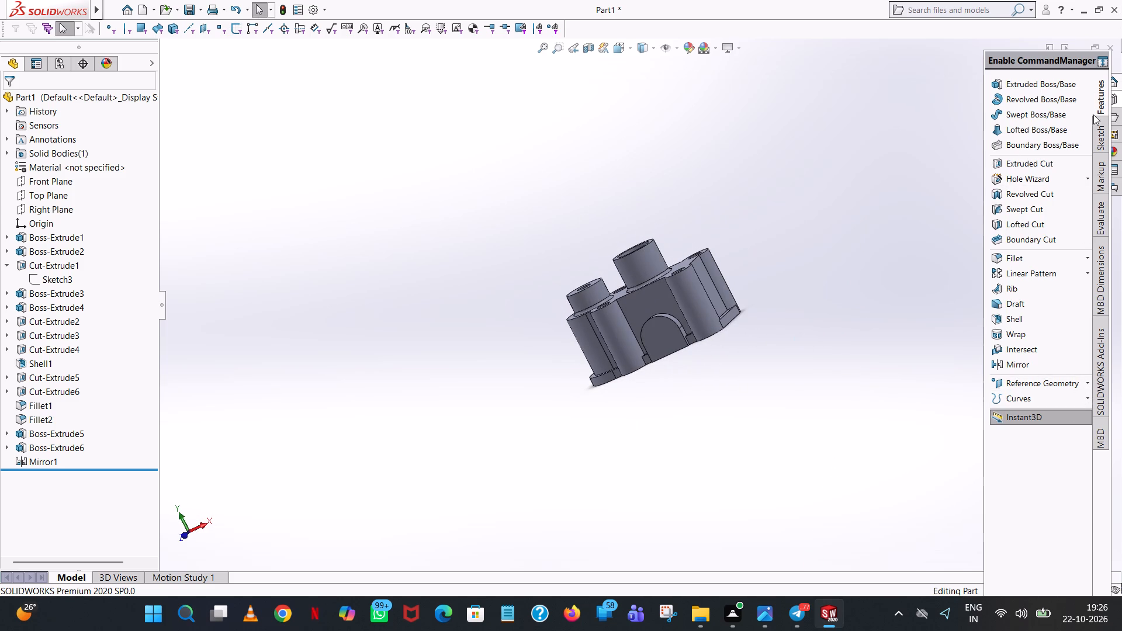
For an extruded cut, sketch a circle of radius 14 mm on the arch boss's outer face, centred on its top arc.
click(1014, 161)
click(660, 325)
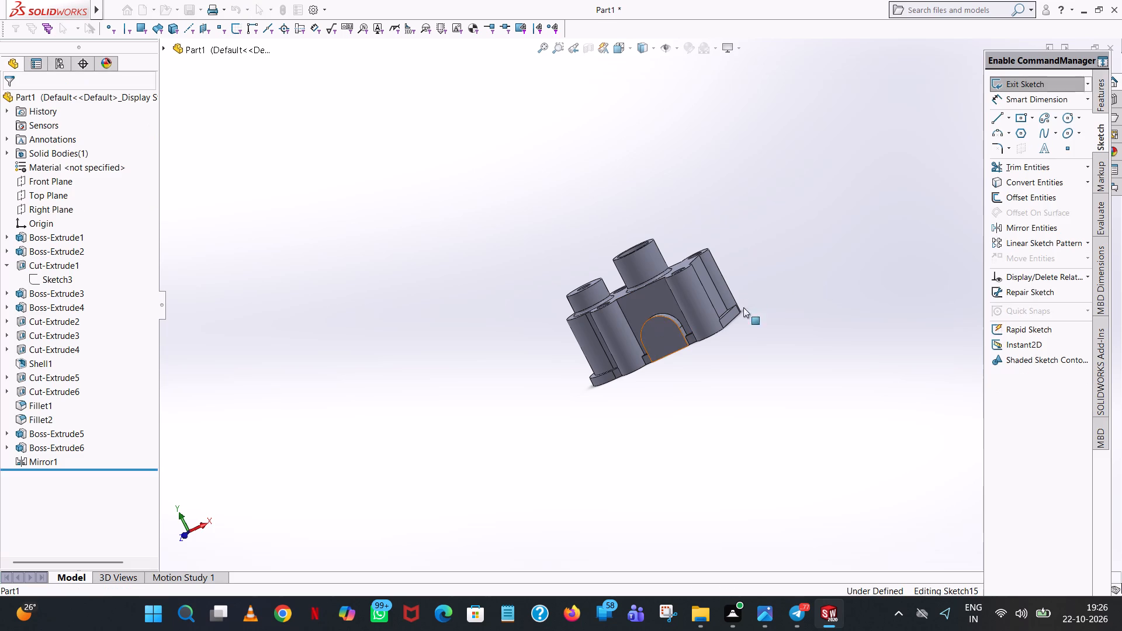
click(631, 49)
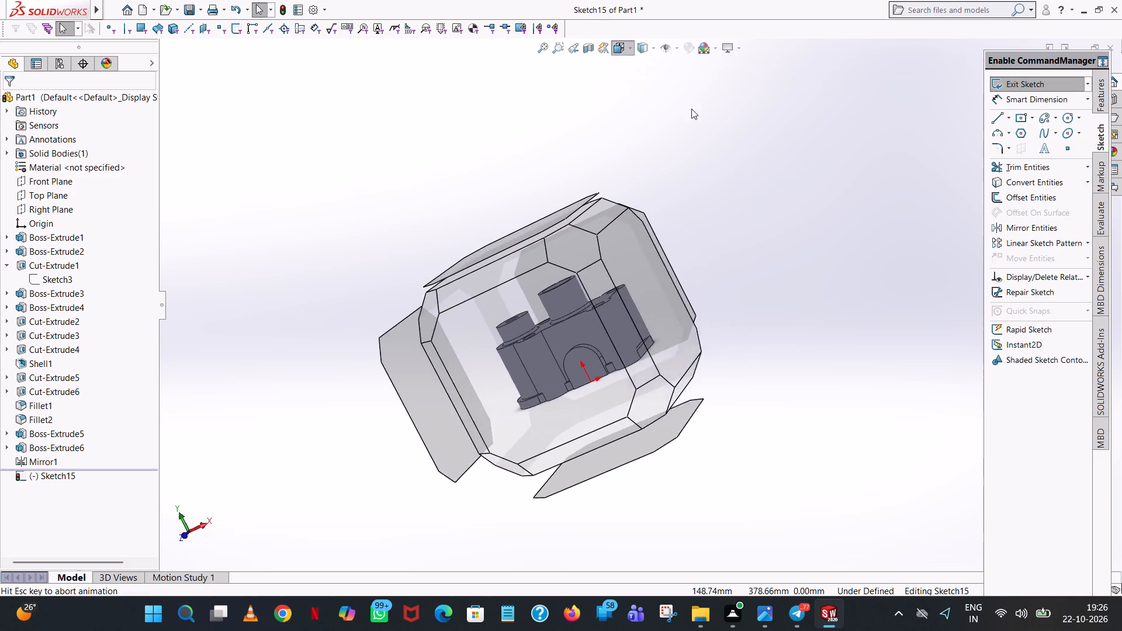
click(691, 117)
click(1066, 116)
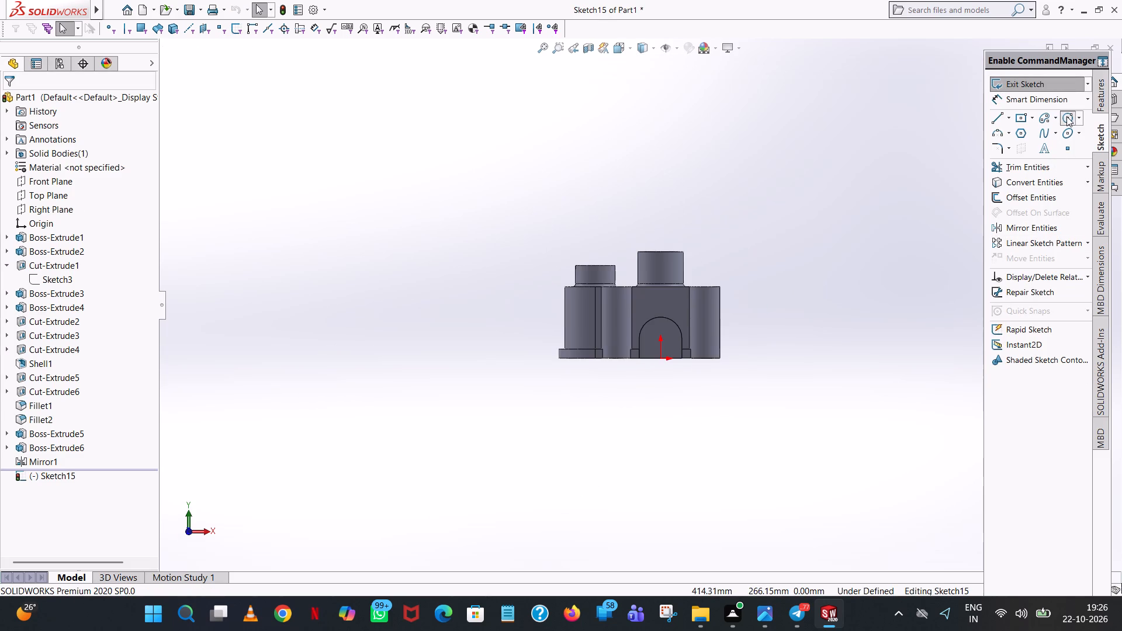
scroll(676, 393, down, 4)
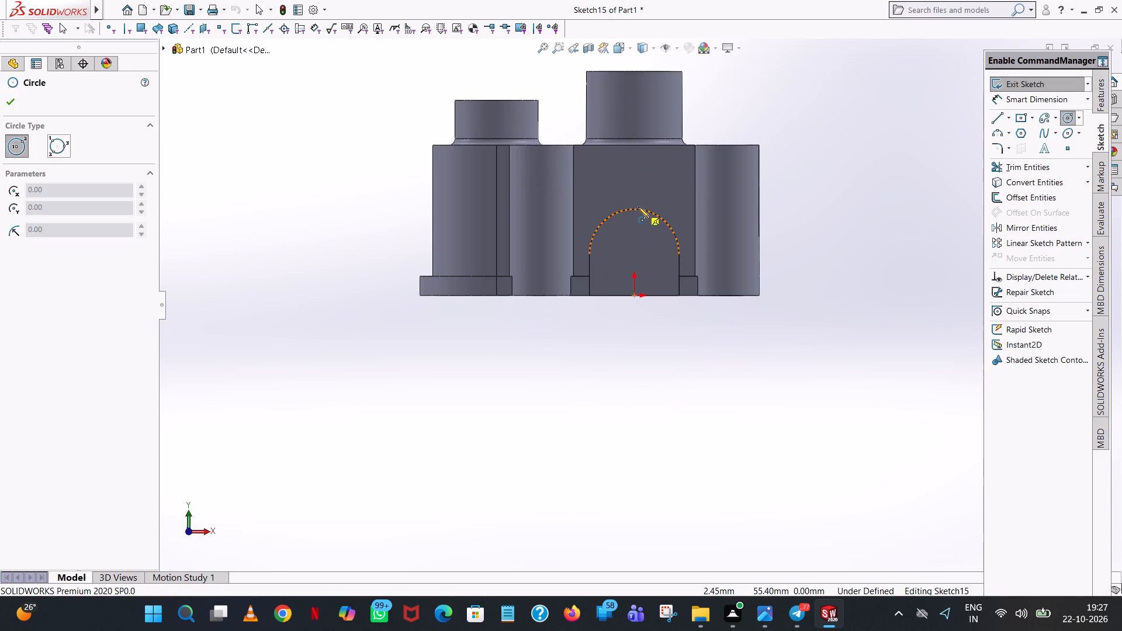
click(633, 254)
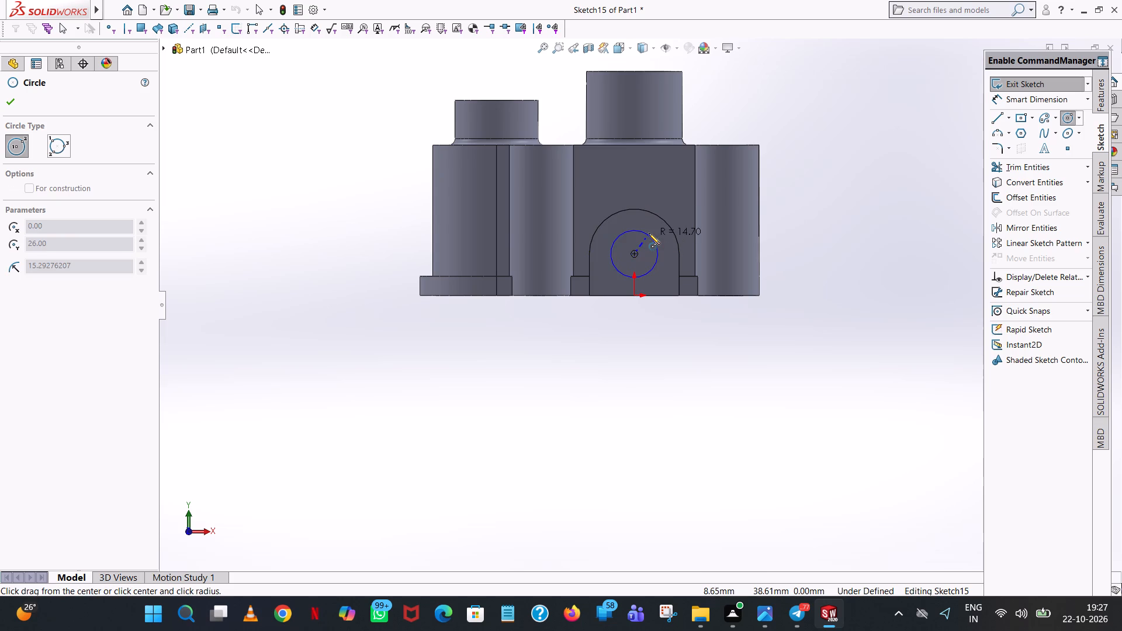
click(649, 233)
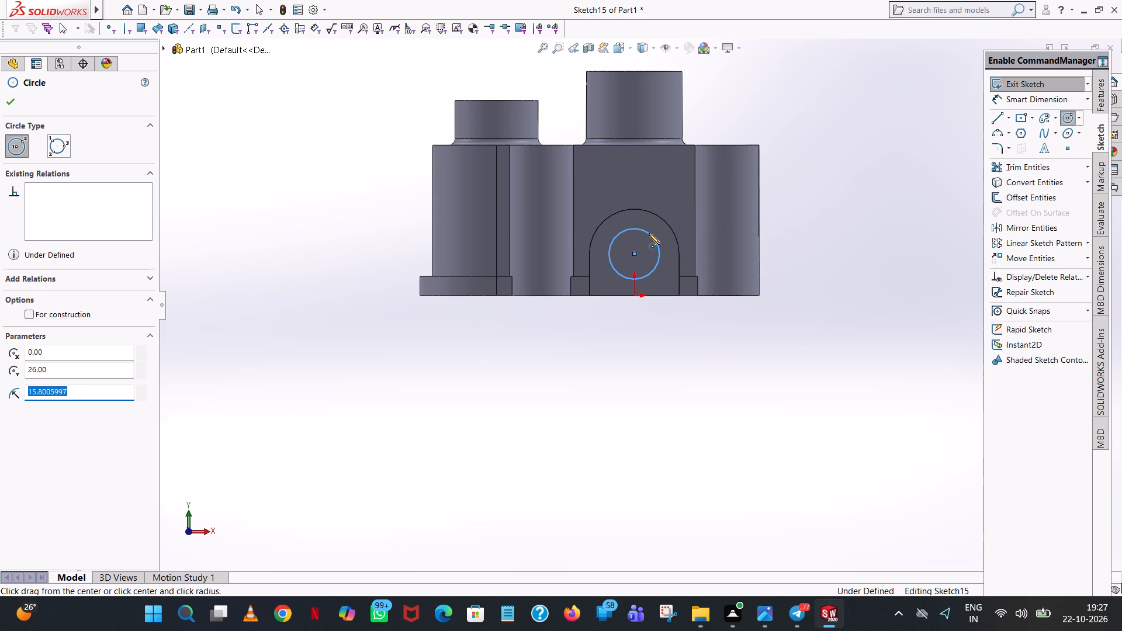
text(28/)
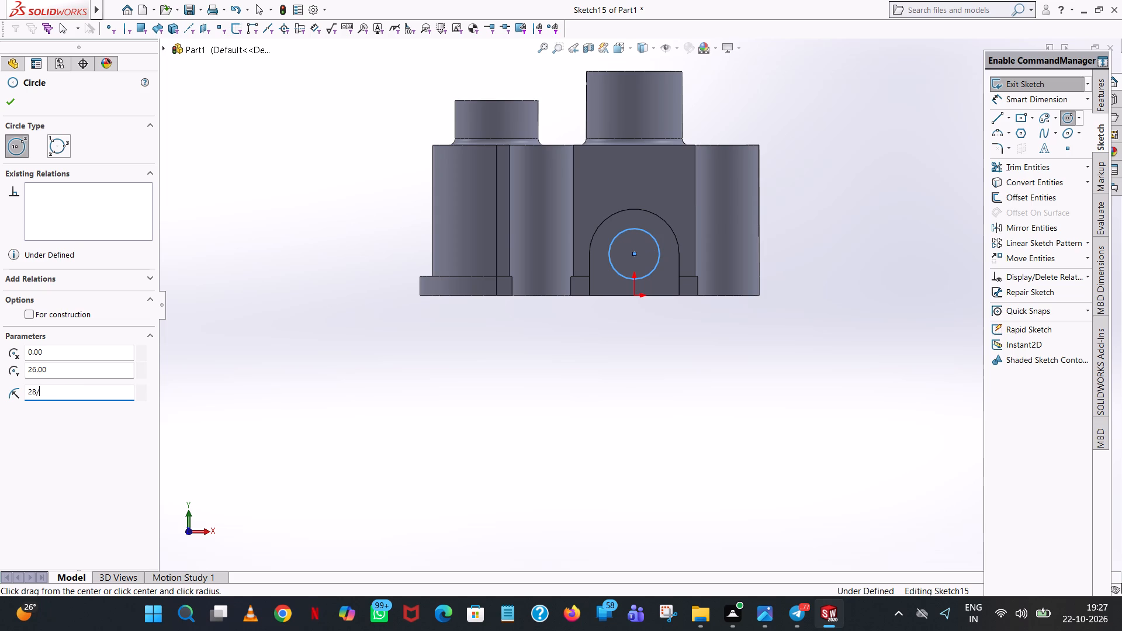
key(2)
key(Return)
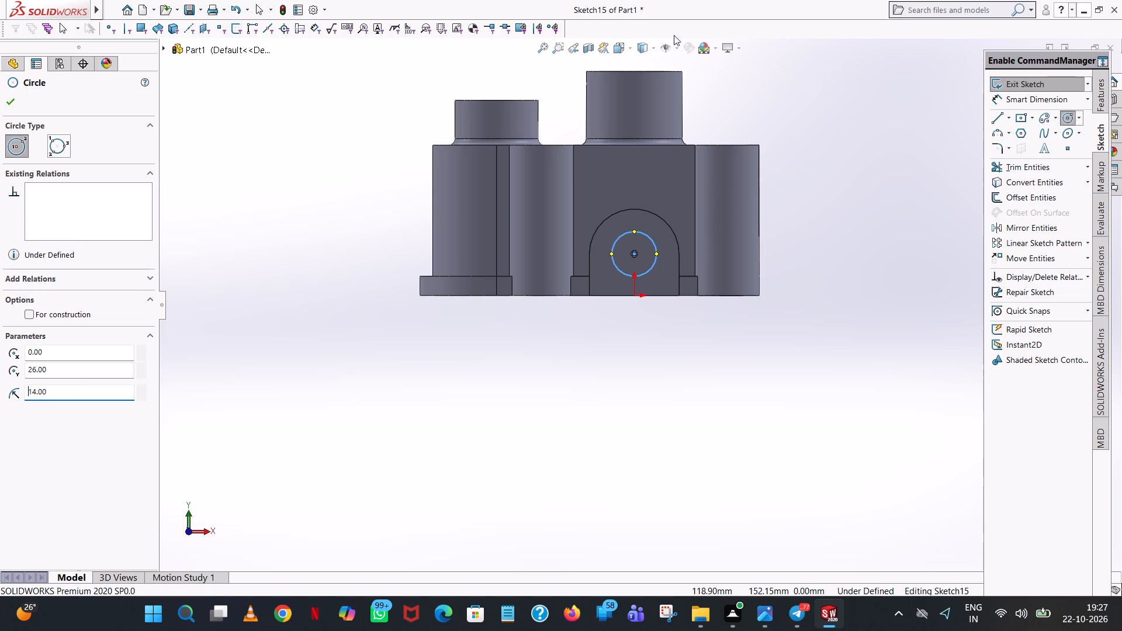
click(14, 95)
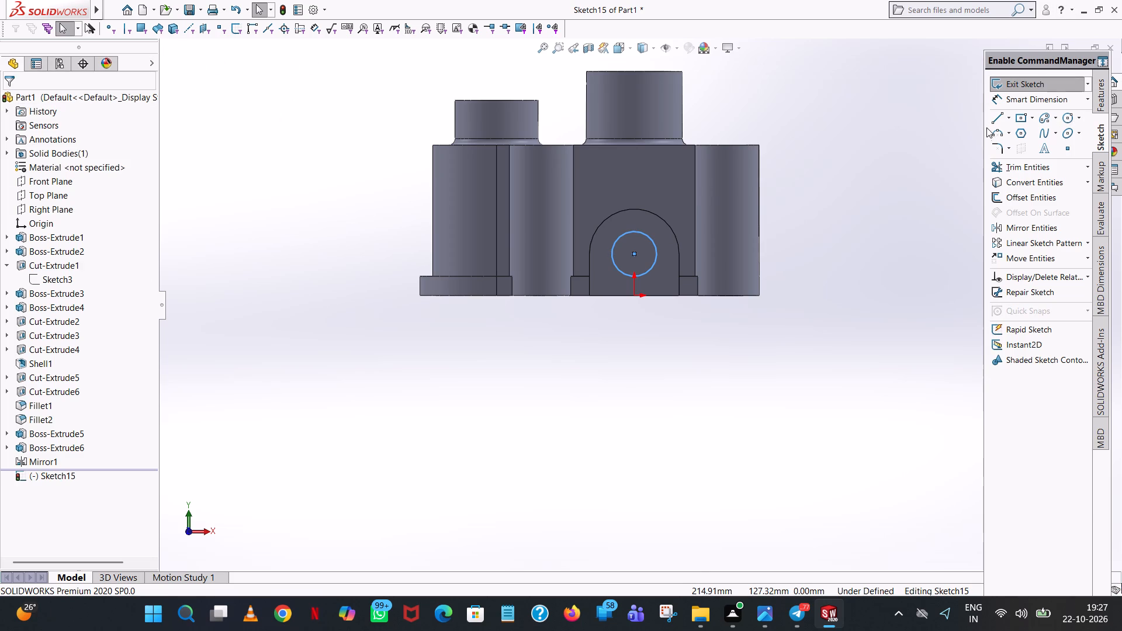
Cut the circle with a 290 mm blind extrude inward through the housing and both arch bosses.
click(1098, 98)
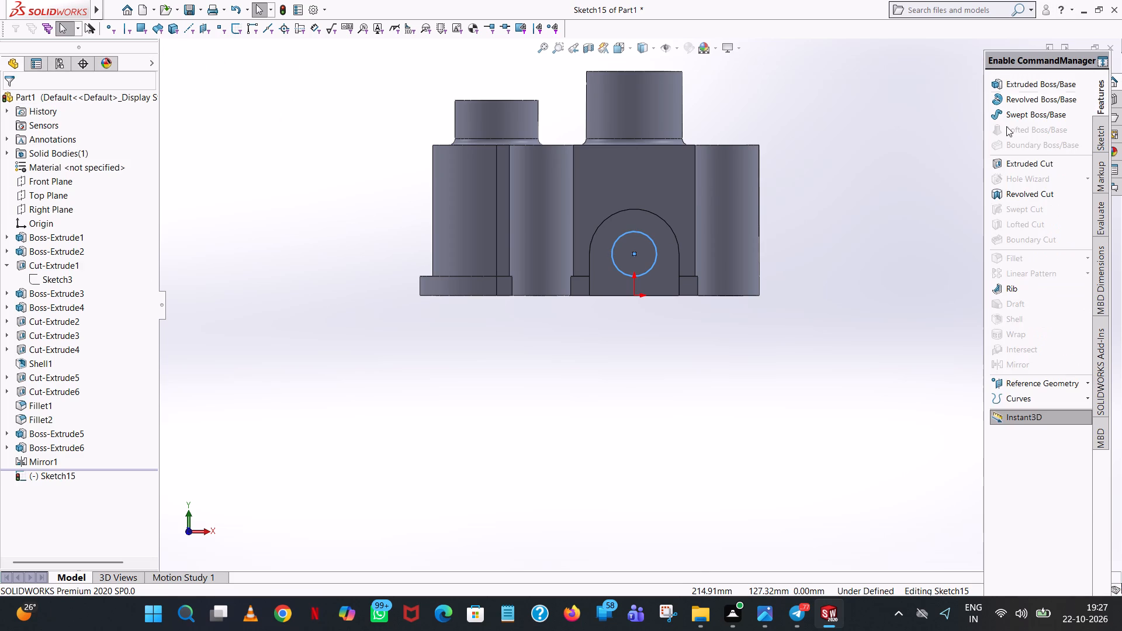
double_click(1030, 154)
click(1031, 157)
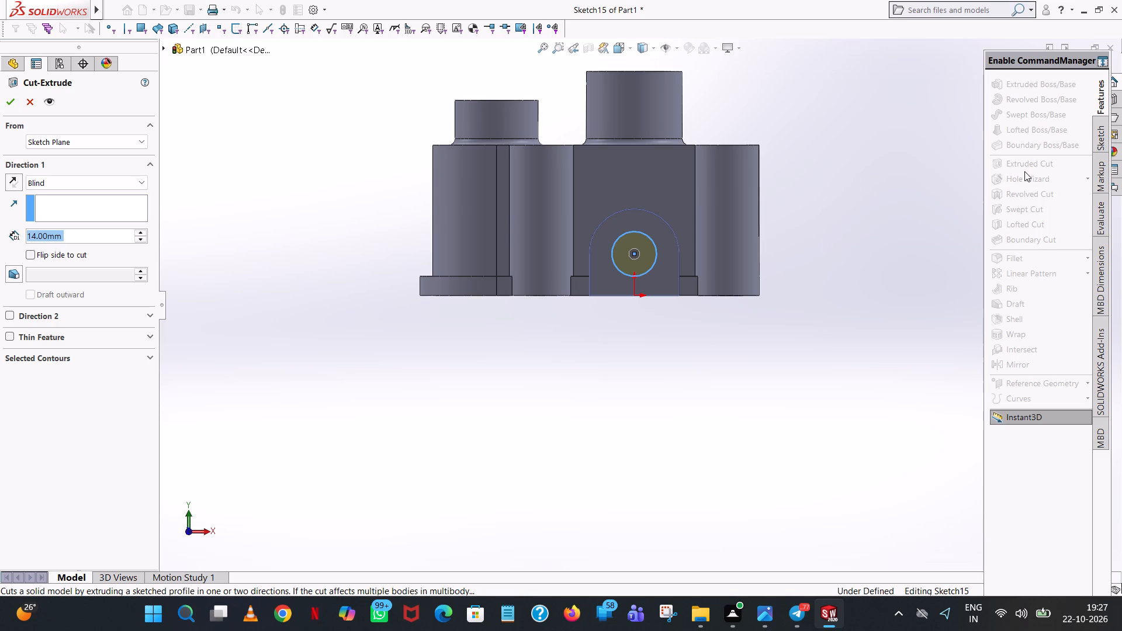
middle_drag(878, 303, 766, 321)
drag(550, 261, 970, 262)
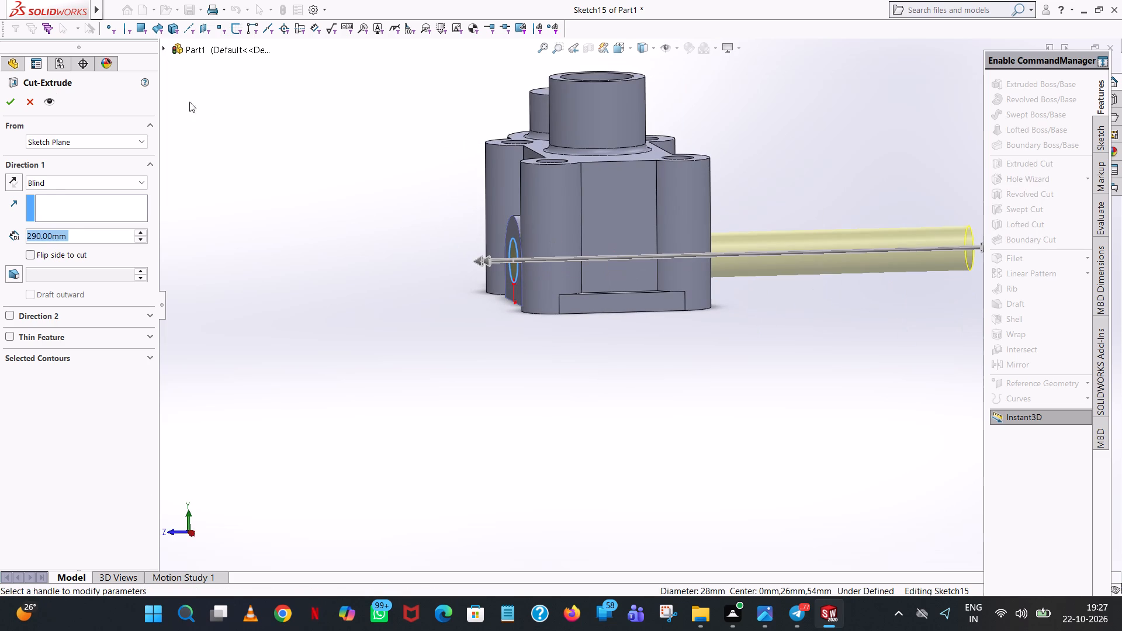
click(4, 99)
click(625, 422)
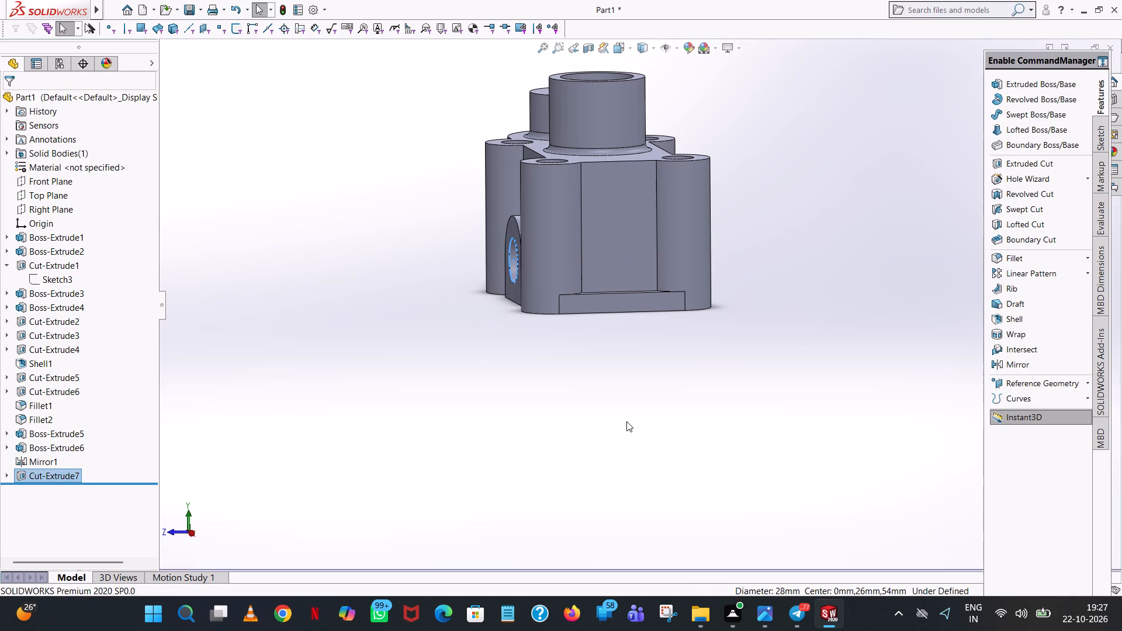
Apply a medium grey colour (RGB 128, 128, 128) to the whole housing body.
middle_drag(764, 307, 576, 331)
middle_drag(575, 337, 629, 369)
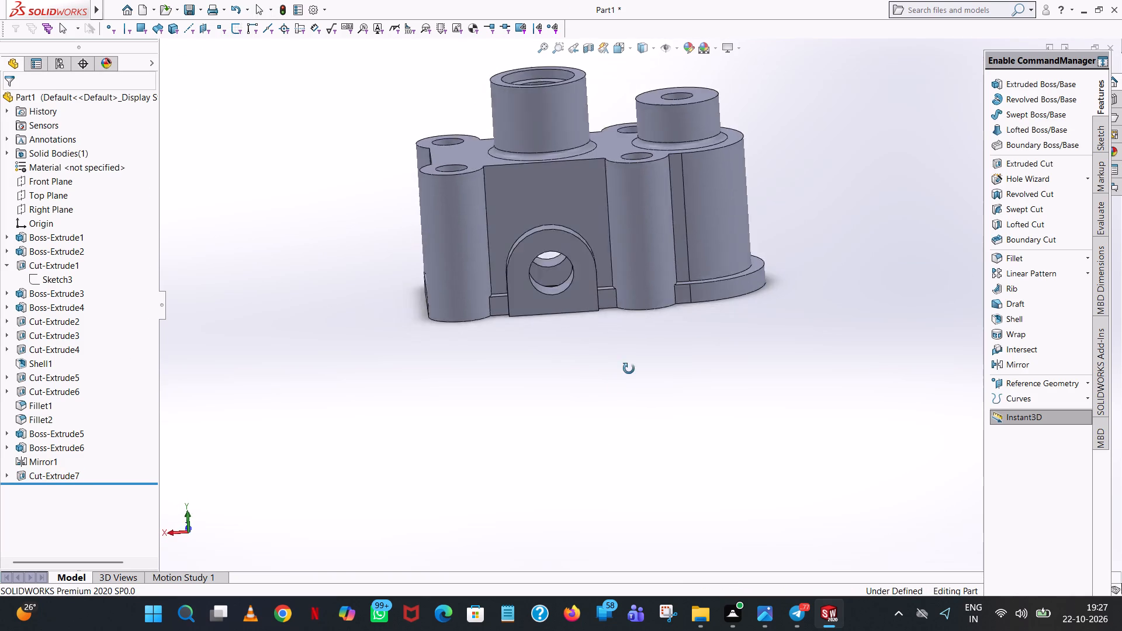
middle_drag(629, 369, 636, 358)
middle_drag(646, 345, 659, 569)
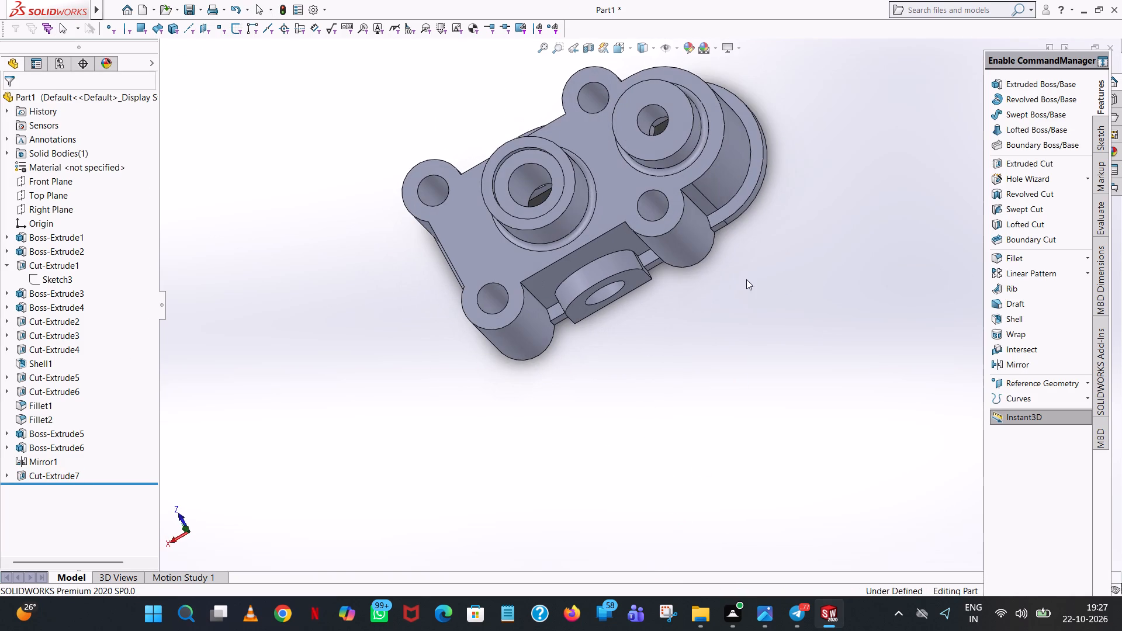
right_click(597, 162)
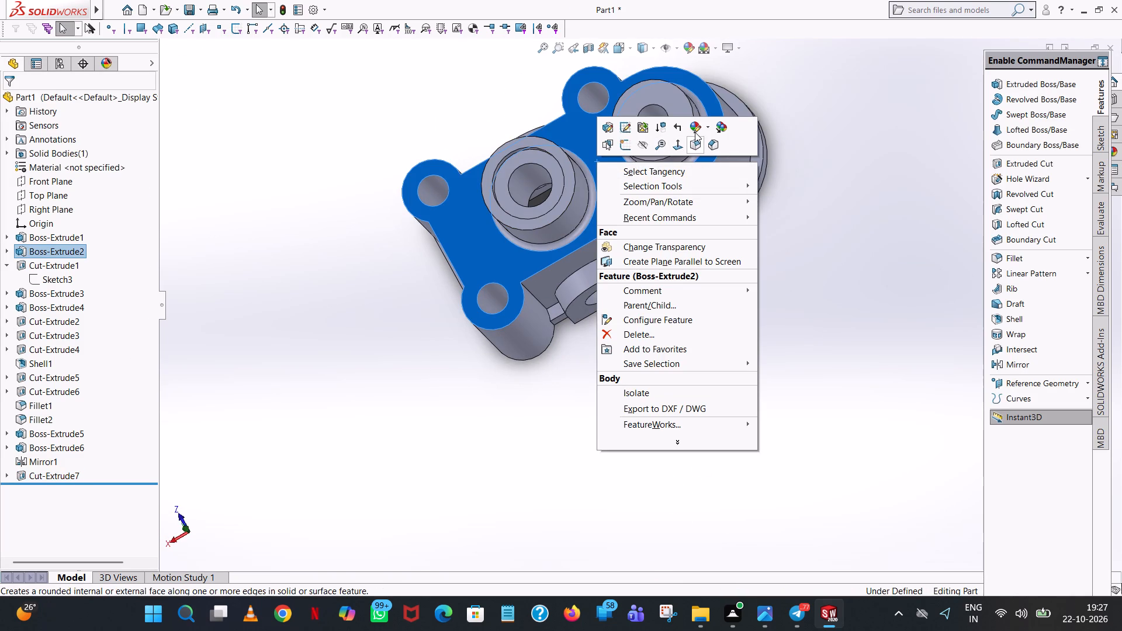
click(692, 127)
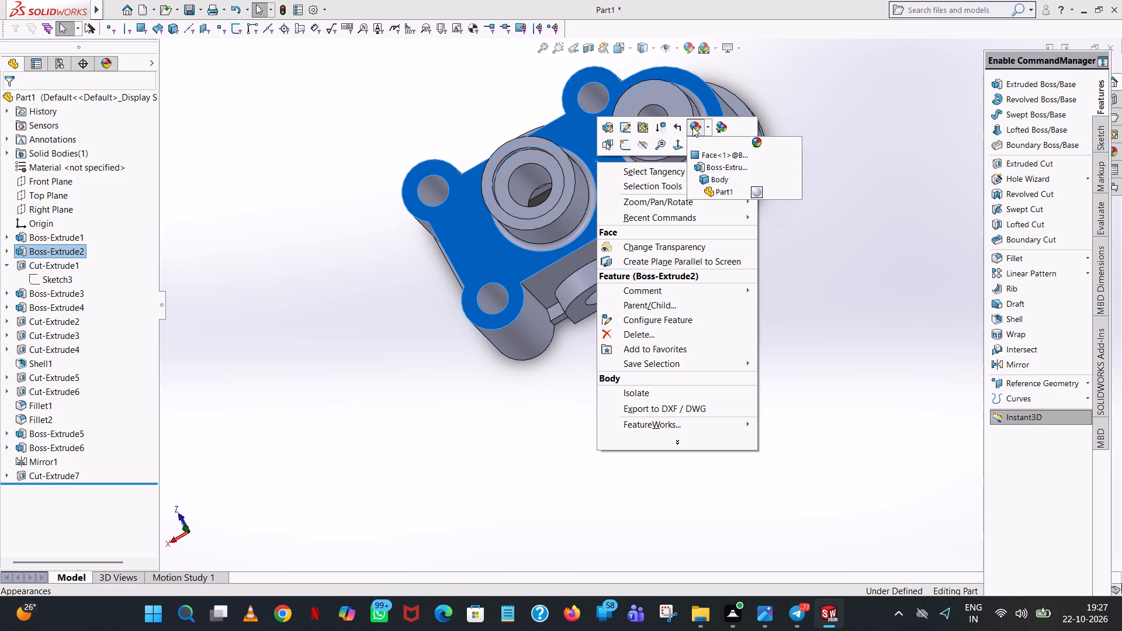
click(706, 176)
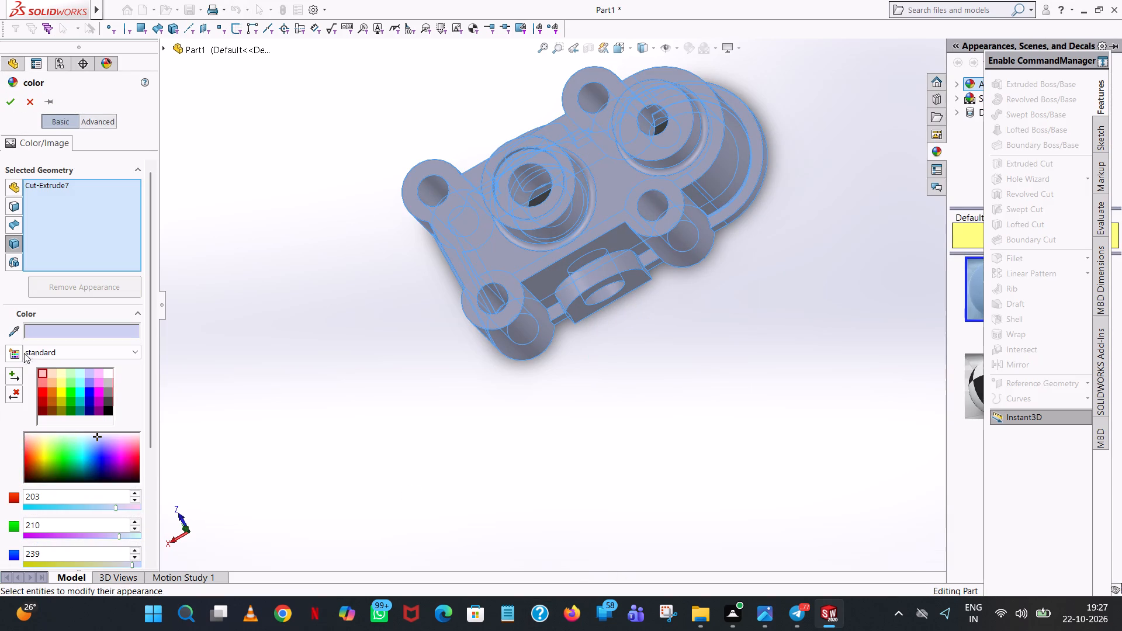
click(109, 393)
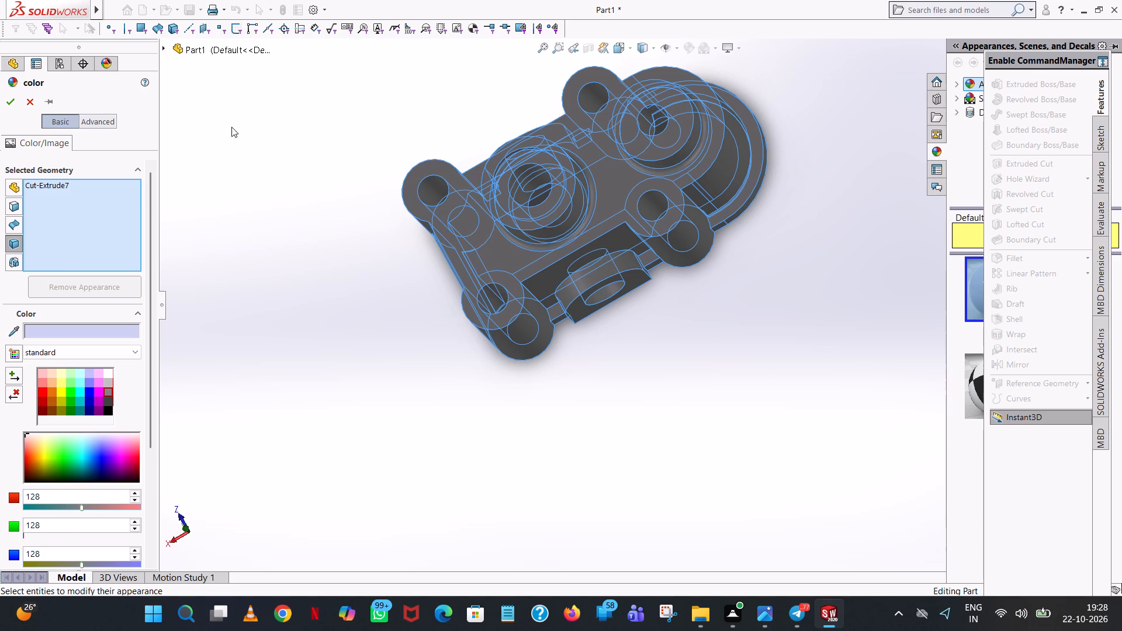
click(4, 98)
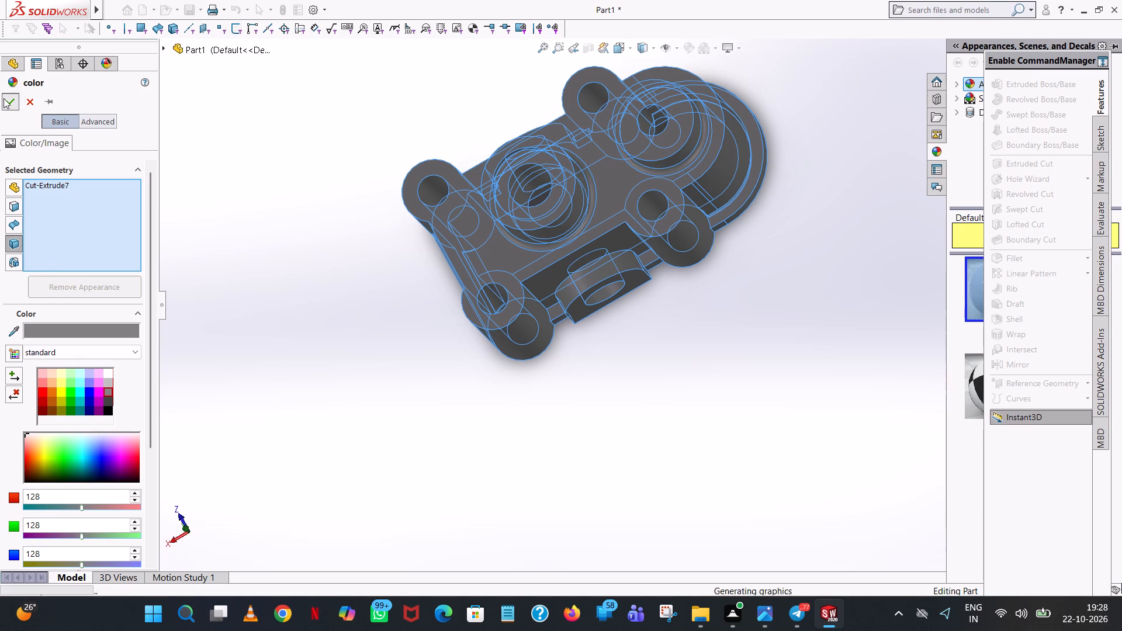
Colour the inner faces of the four corner holes, both top boss bores and both arch boss cross-bores white (RGB 255, 255, 255).
middle_drag(650, 305, 690, 127)
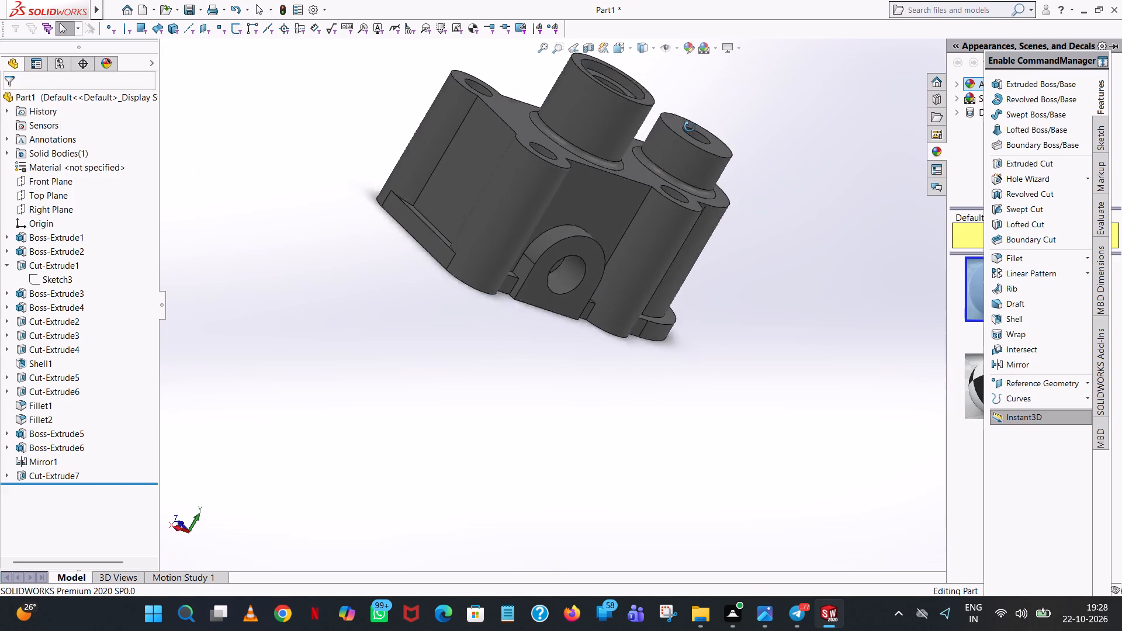
middle_drag(690, 127, 648, 227)
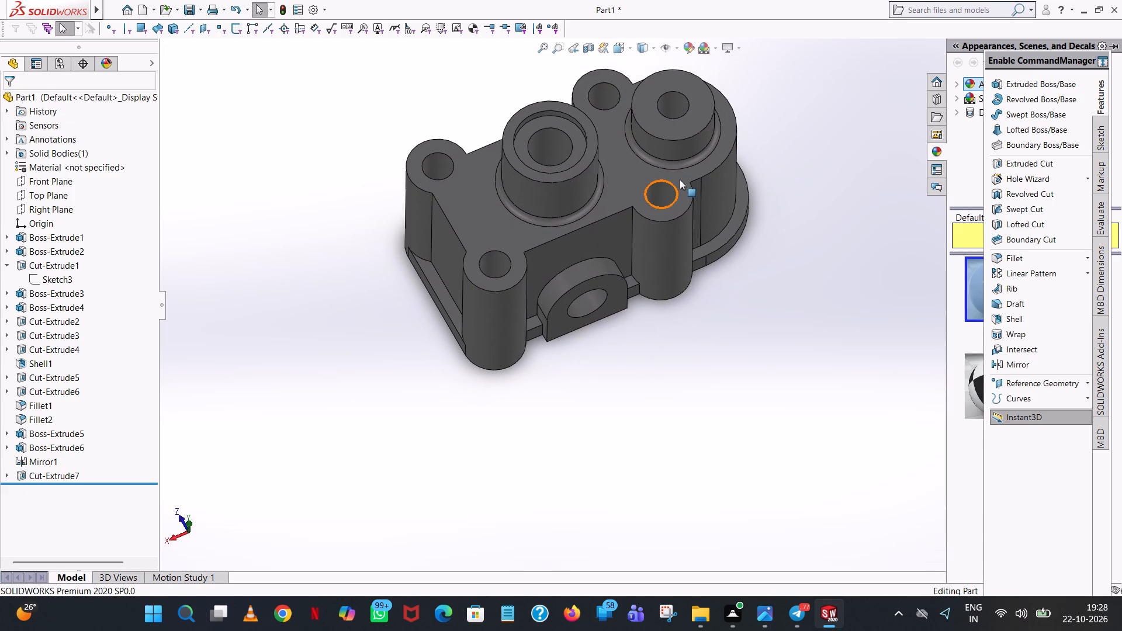
click(654, 186)
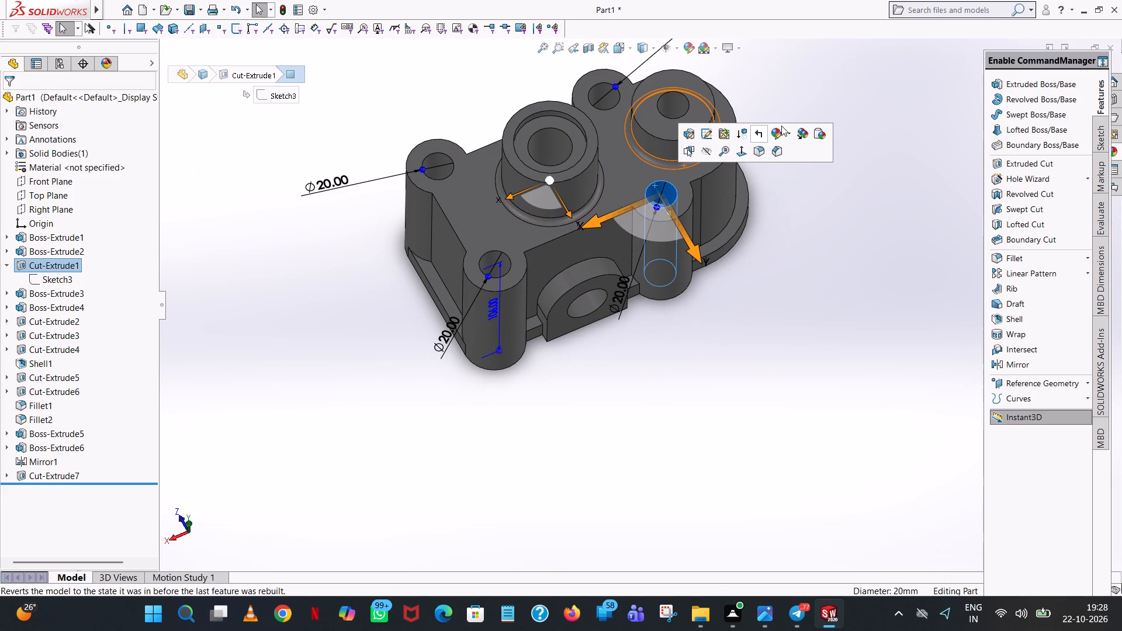
click(778, 130)
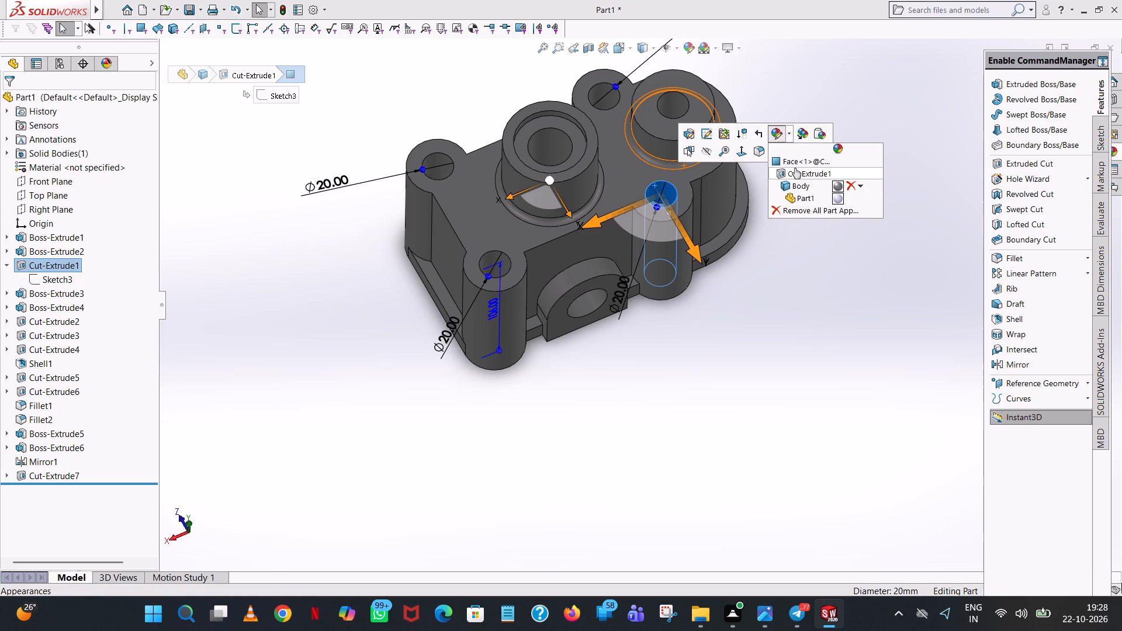
click(797, 160)
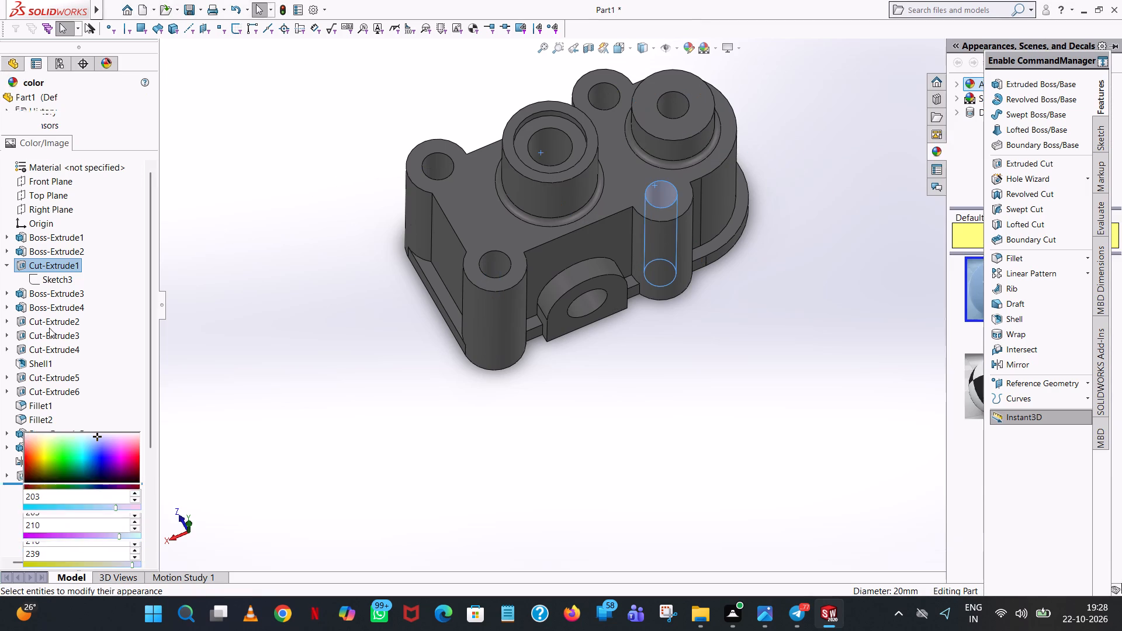
click(110, 367)
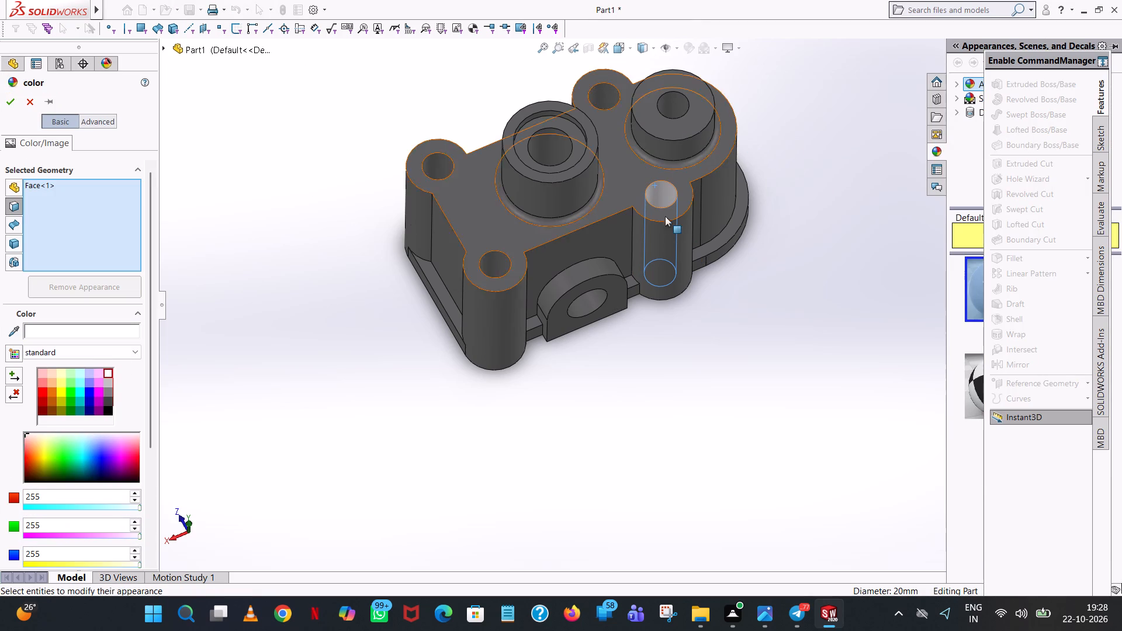
click(487, 262)
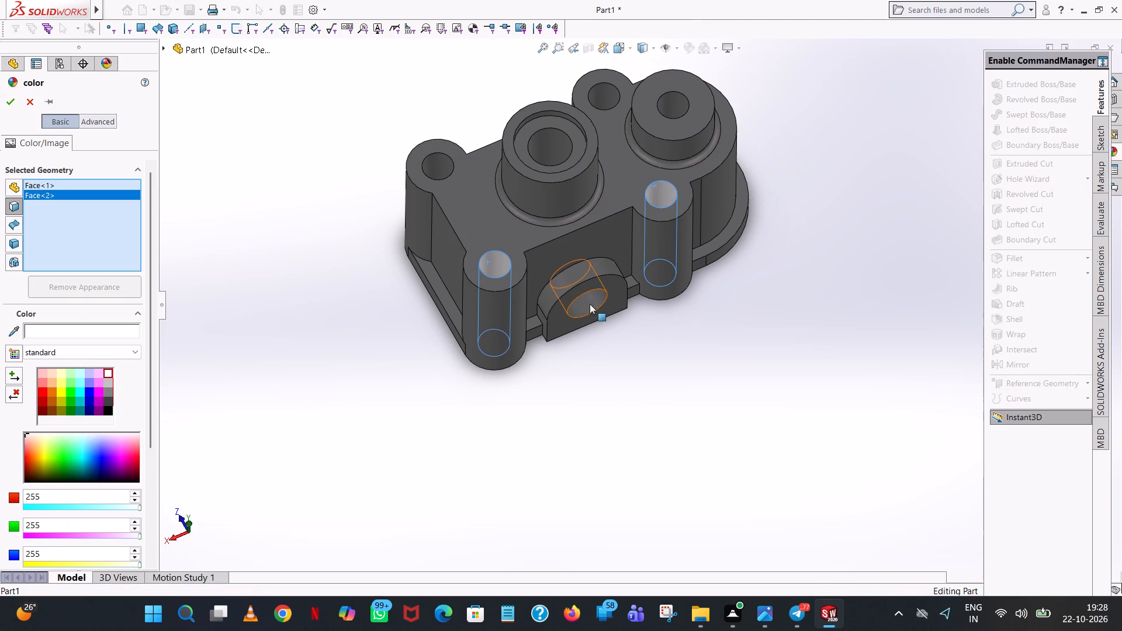
click(590, 304)
click(536, 144)
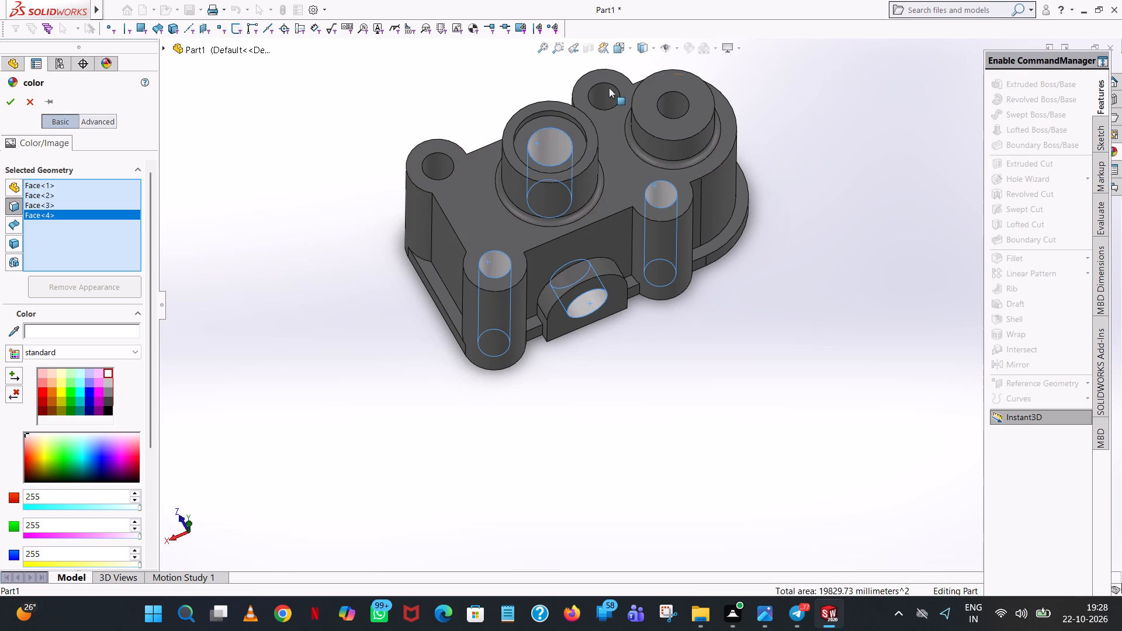
click(606, 88)
click(679, 103)
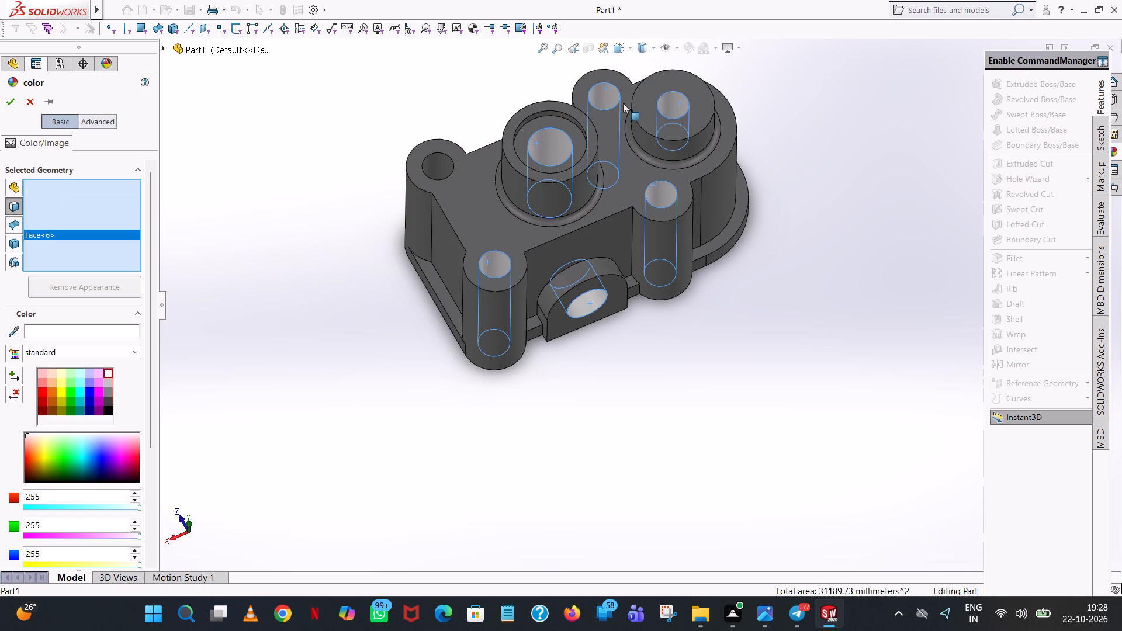
click(428, 160)
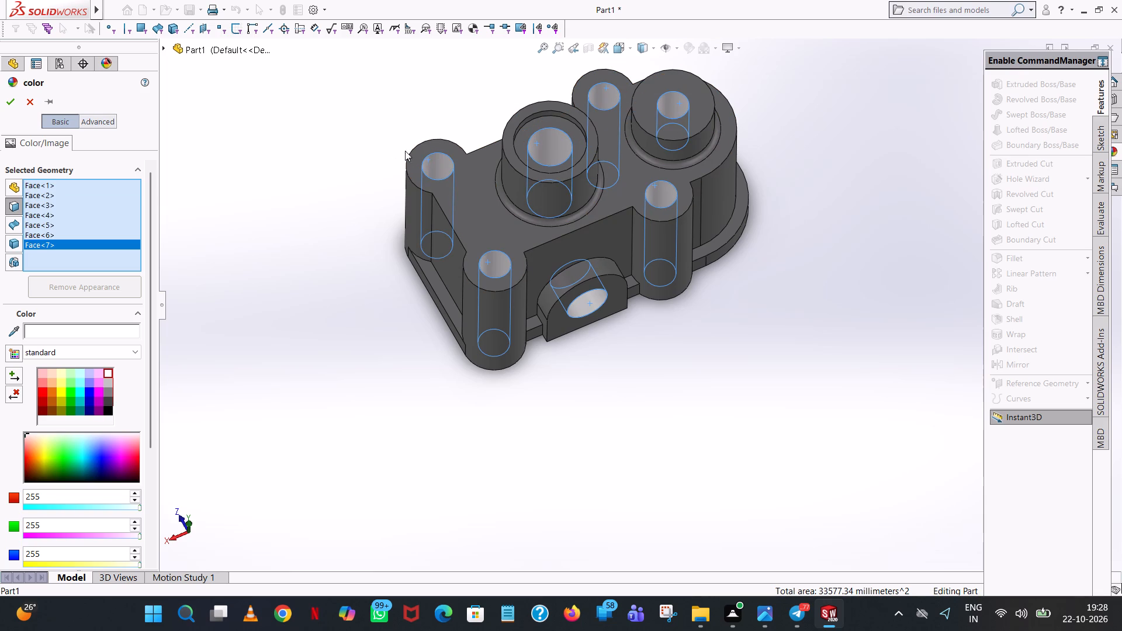
middle_drag(436, 106, 526, 391)
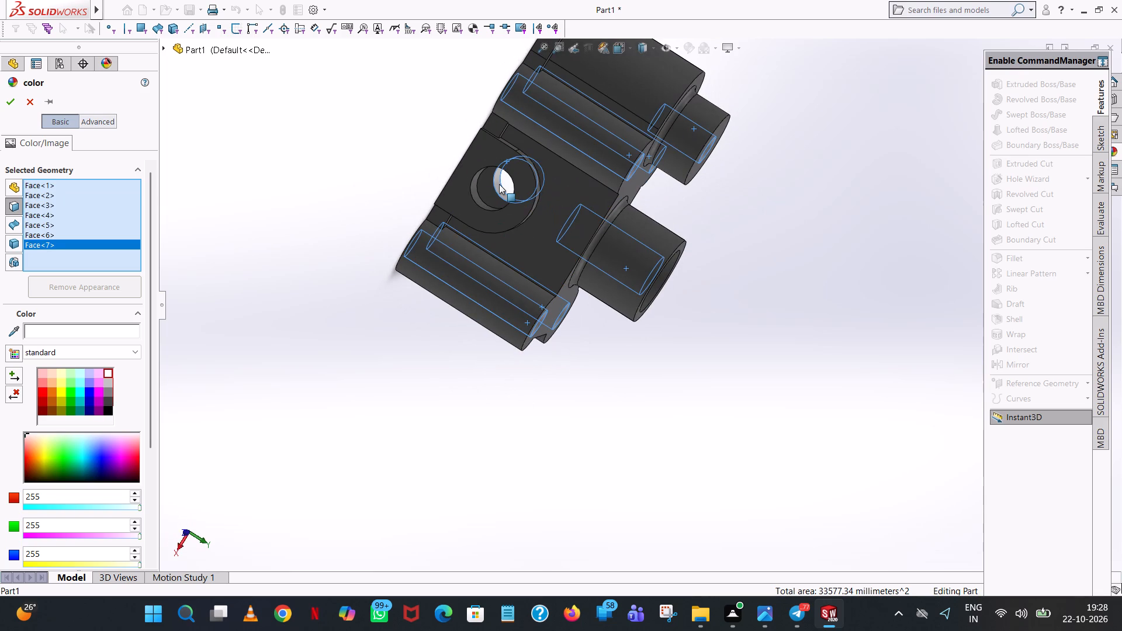
click(476, 193)
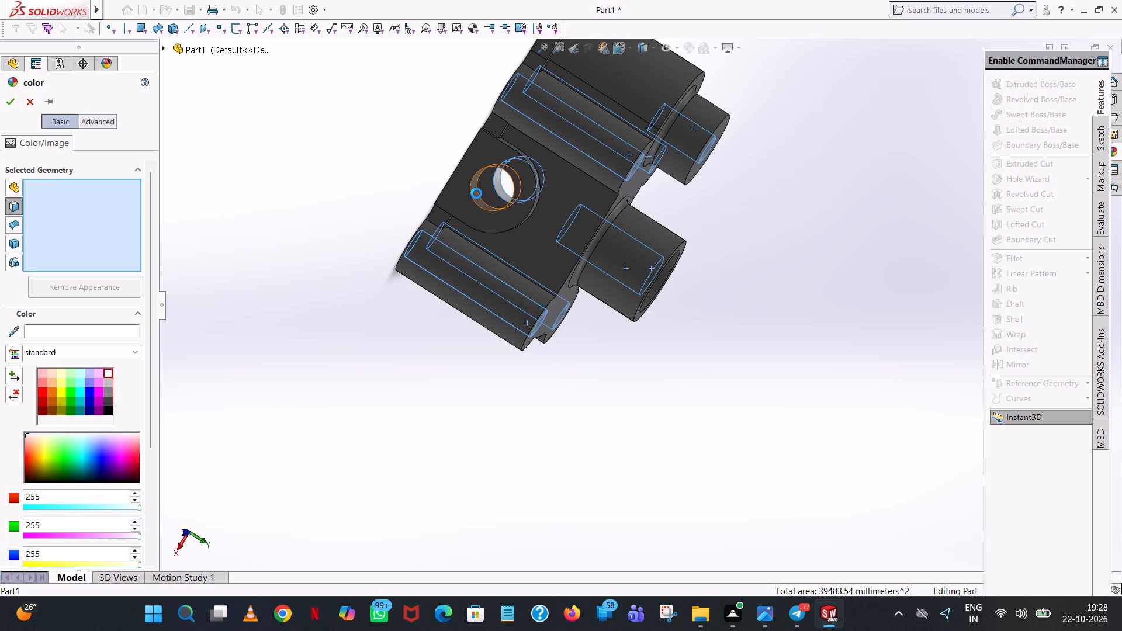
click(3, 103)
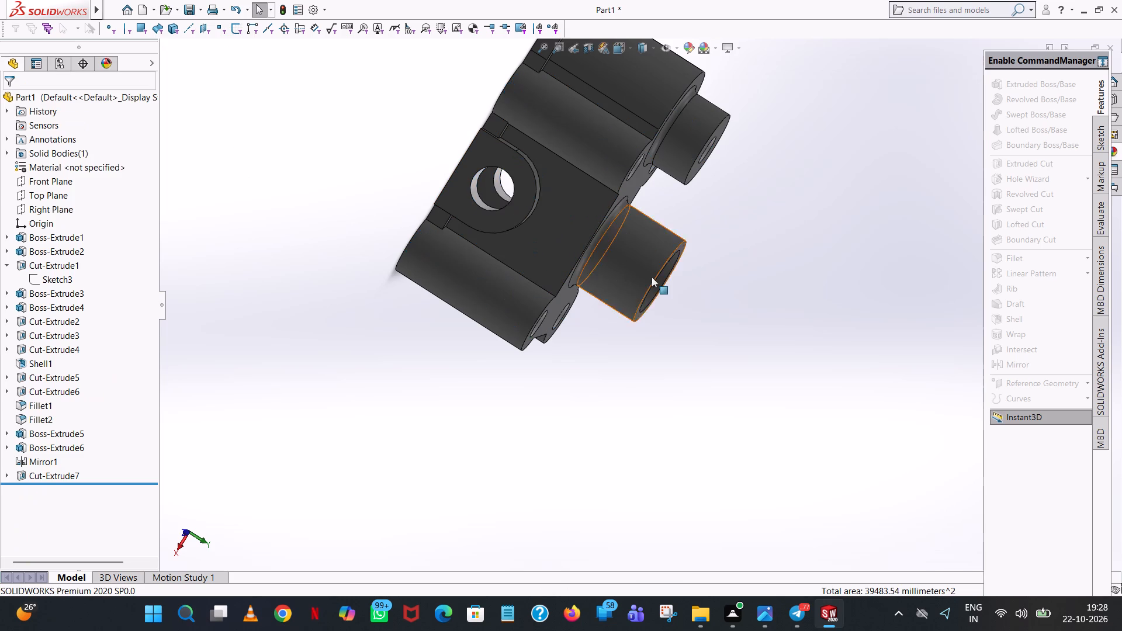
Examine the coloured housing's top, underside cavity and sides from several angles, finishing in the isometric view.
middle_drag(811, 430, 745, 158)
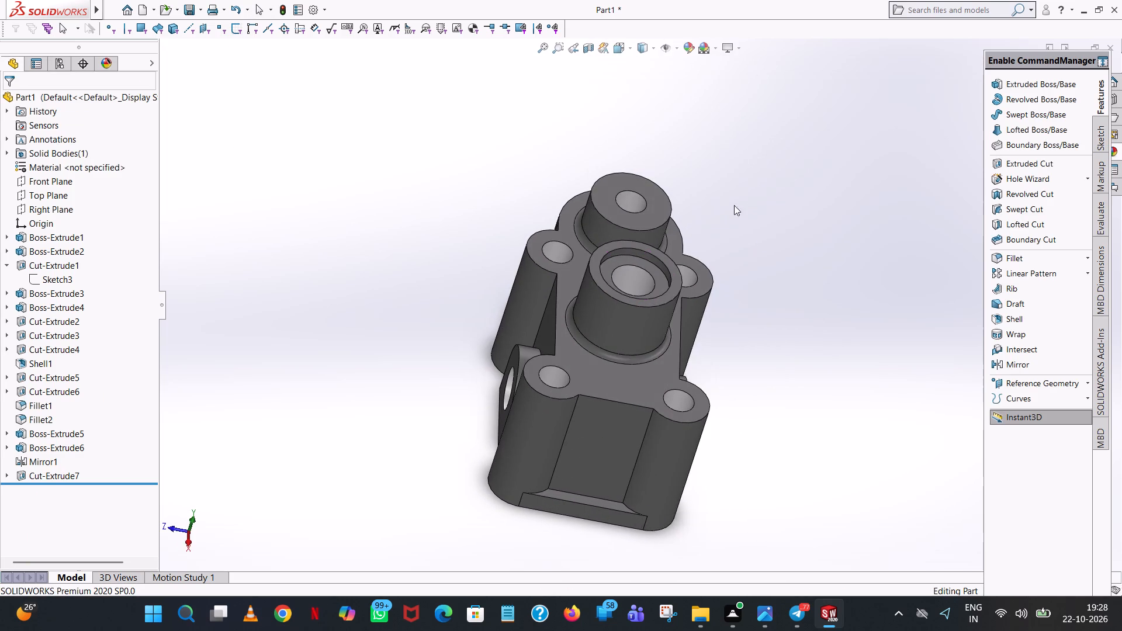
scroll(764, 414, up, 3)
middle_drag(764, 412, 620, 72)
scroll(582, 235, up, 1)
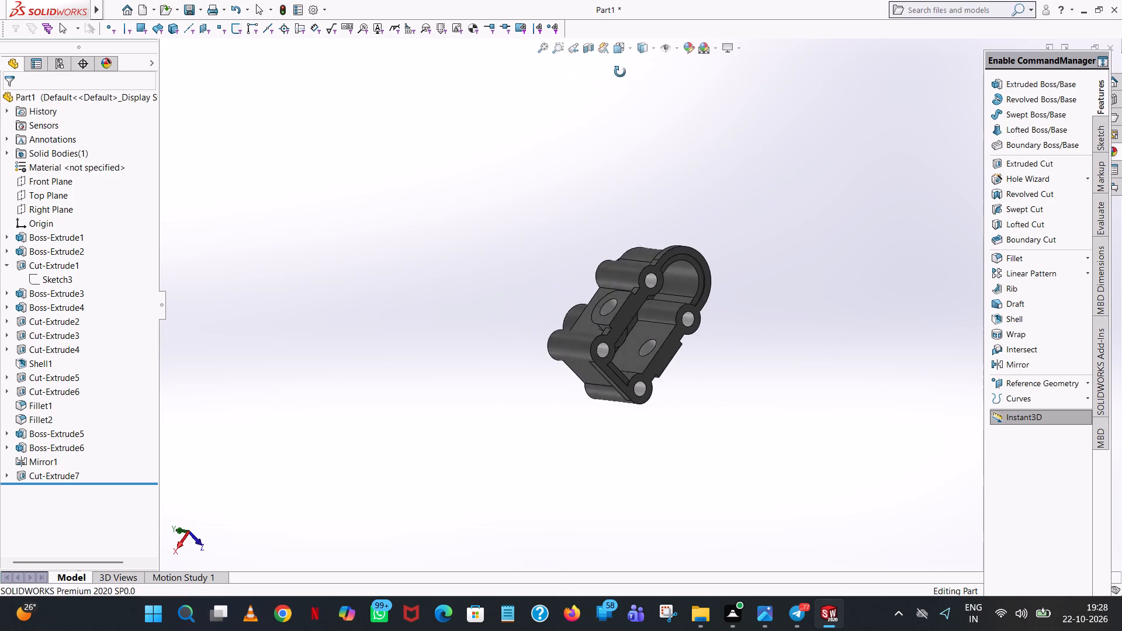
middle_drag(620, 72, 719, 371)
scroll(720, 370, up, 1)
scroll(703, 360, down, 3)
middle_drag(710, 341, 794, 200)
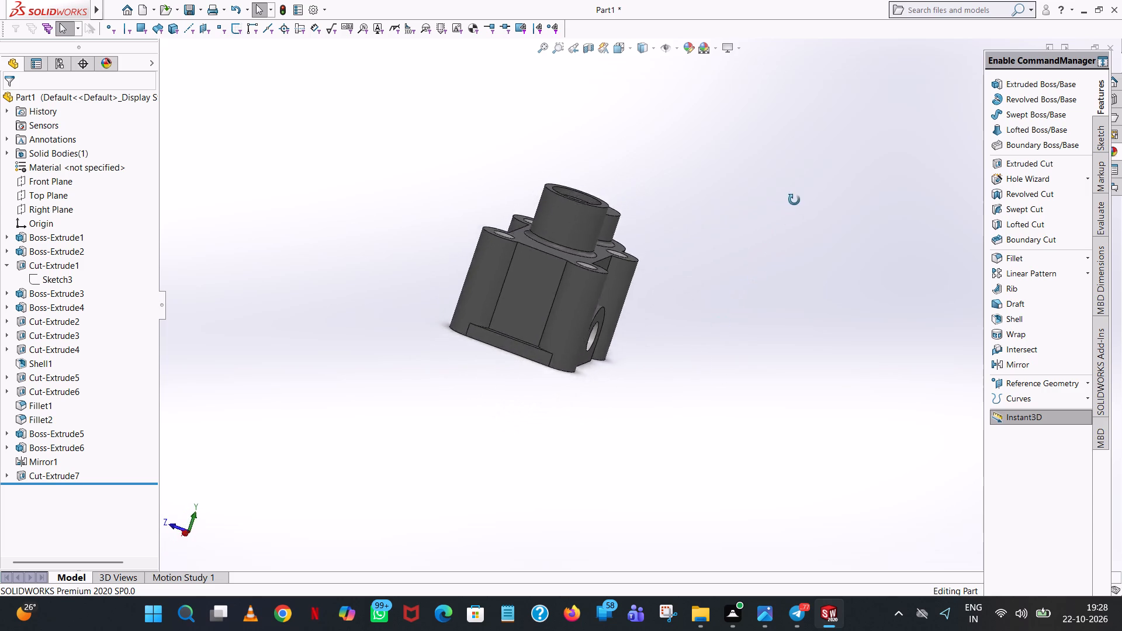
middle_drag(794, 200, 654, 266)
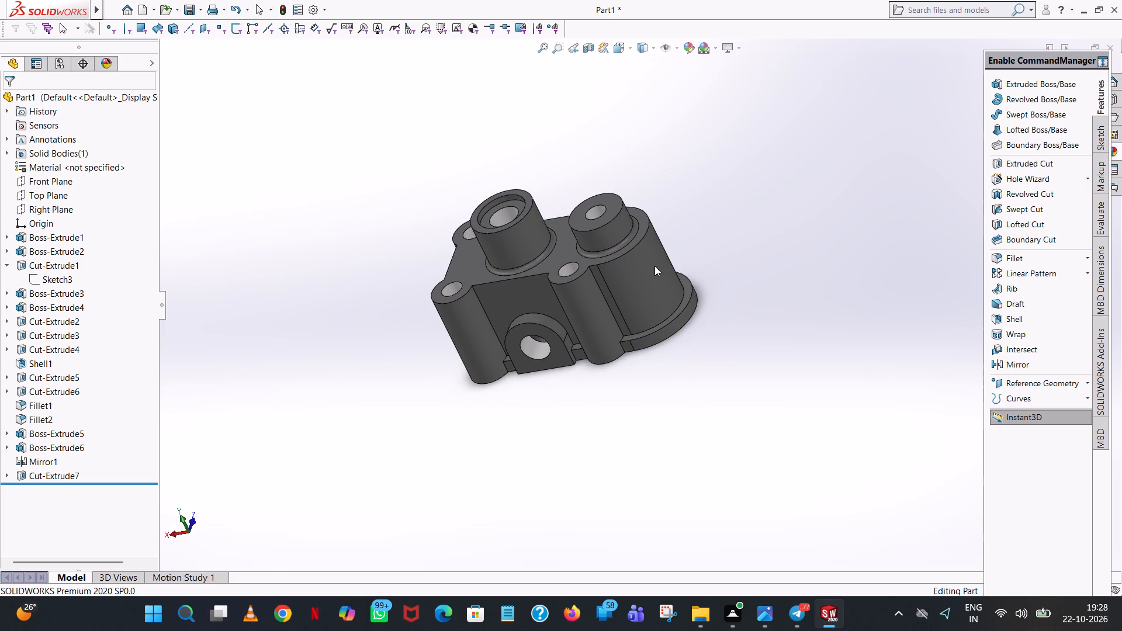
key(ctrl+7)
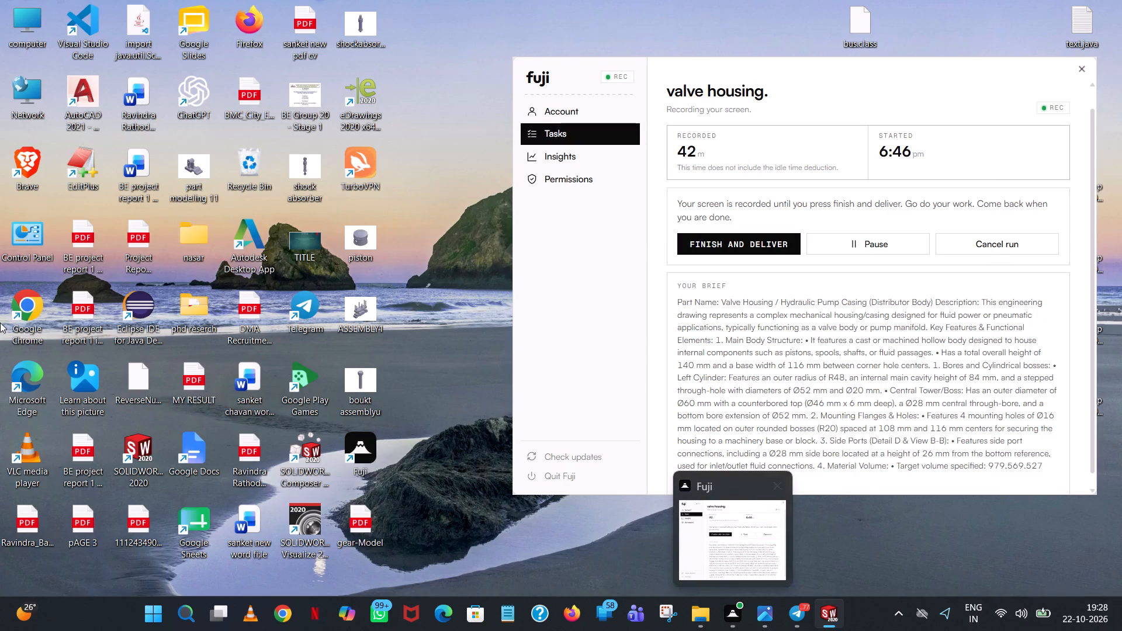
Save the part as "valve housing" in the "fuji new design" folder, in SOLIDWORKS Part format.
click(185, 11)
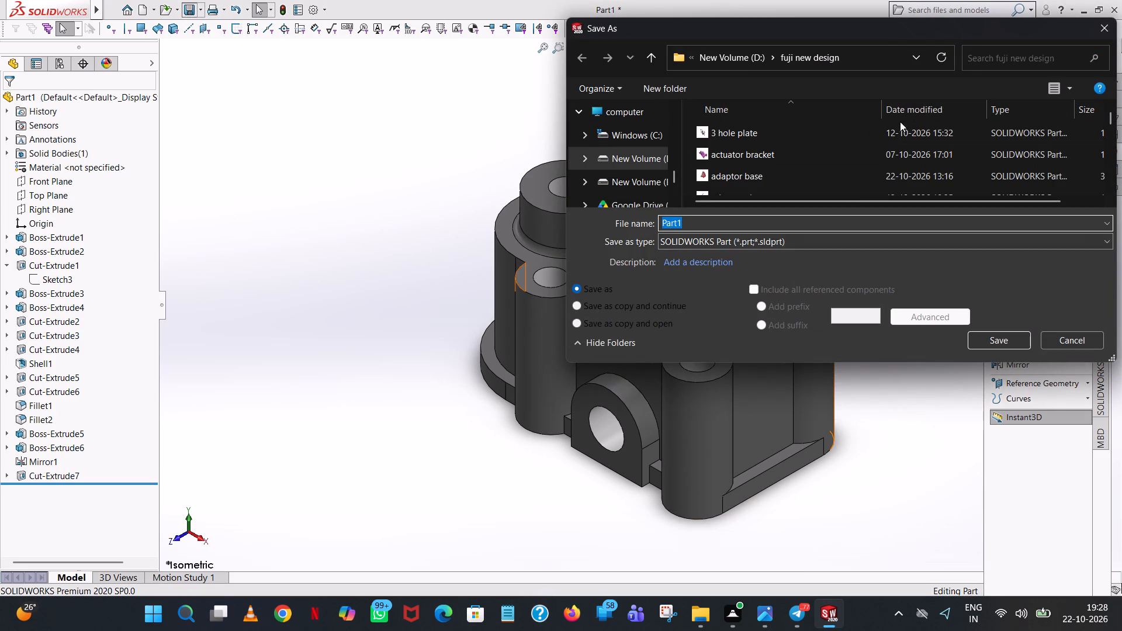
text(valve housing)
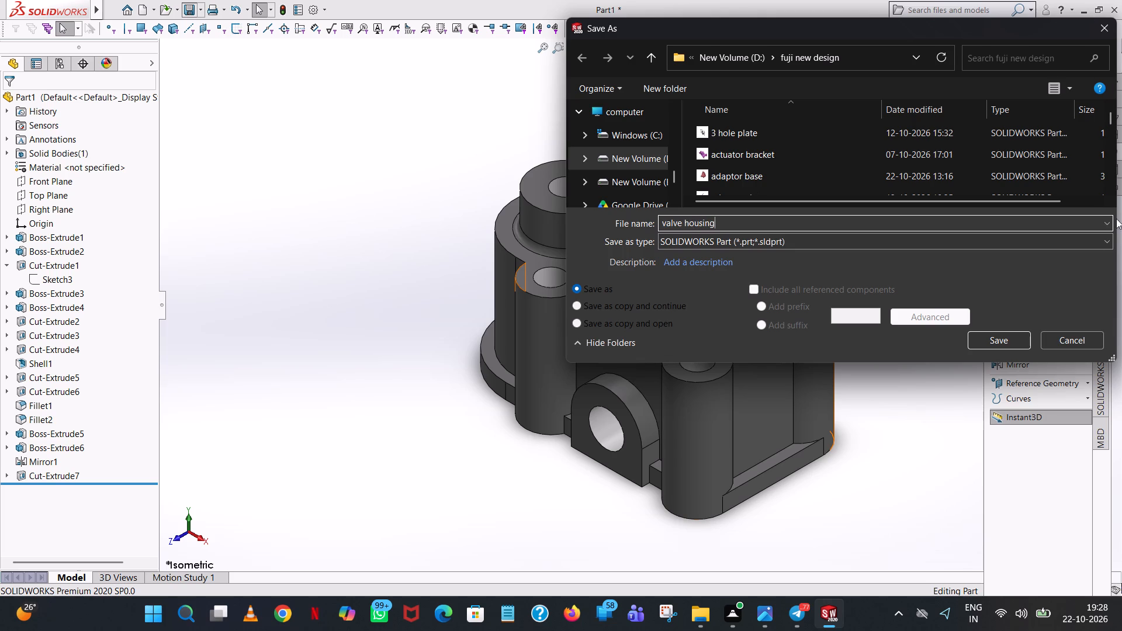
click(993, 339)
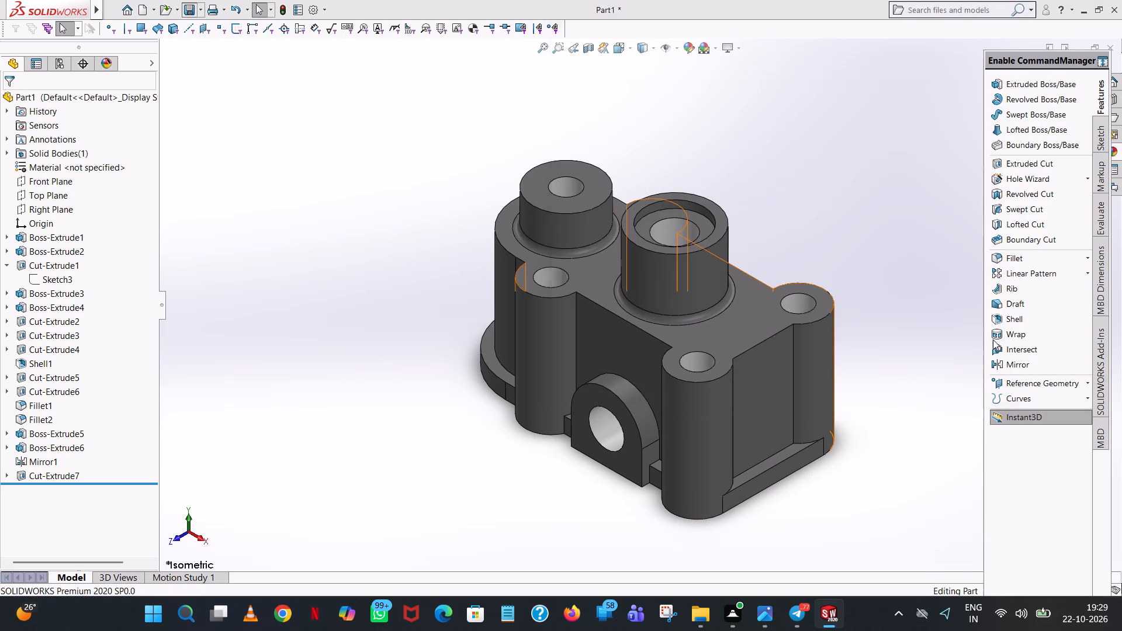
Save a PDF copy of the part named "valve housing" in the "fuji new pdf" folder on drive D.
click(197, 8)
click(207, 39)
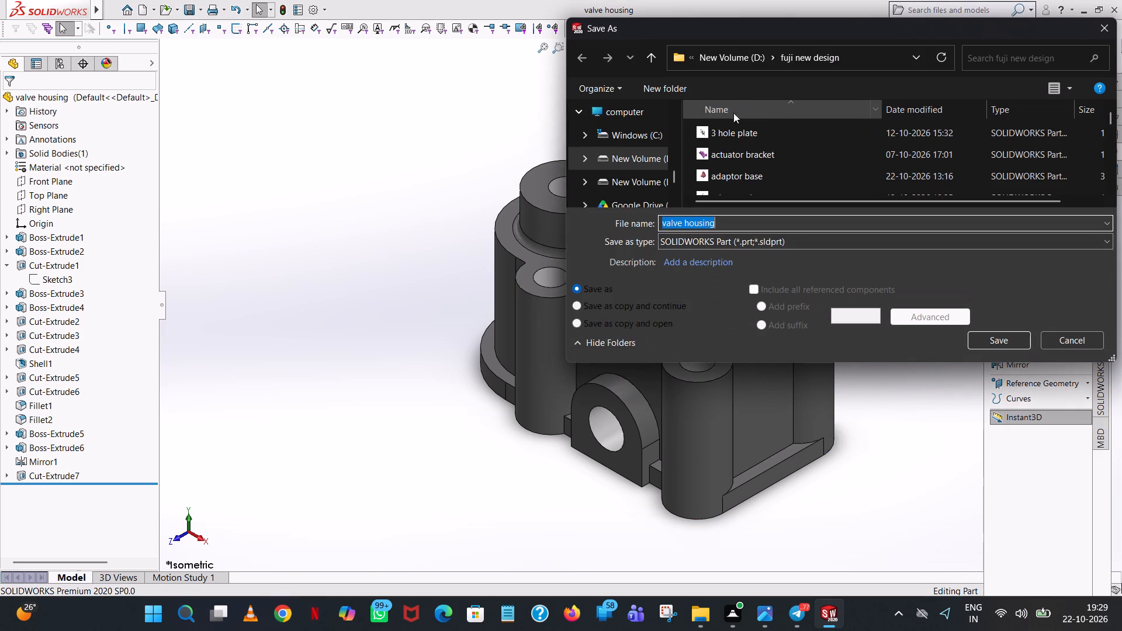
click(658, 63)
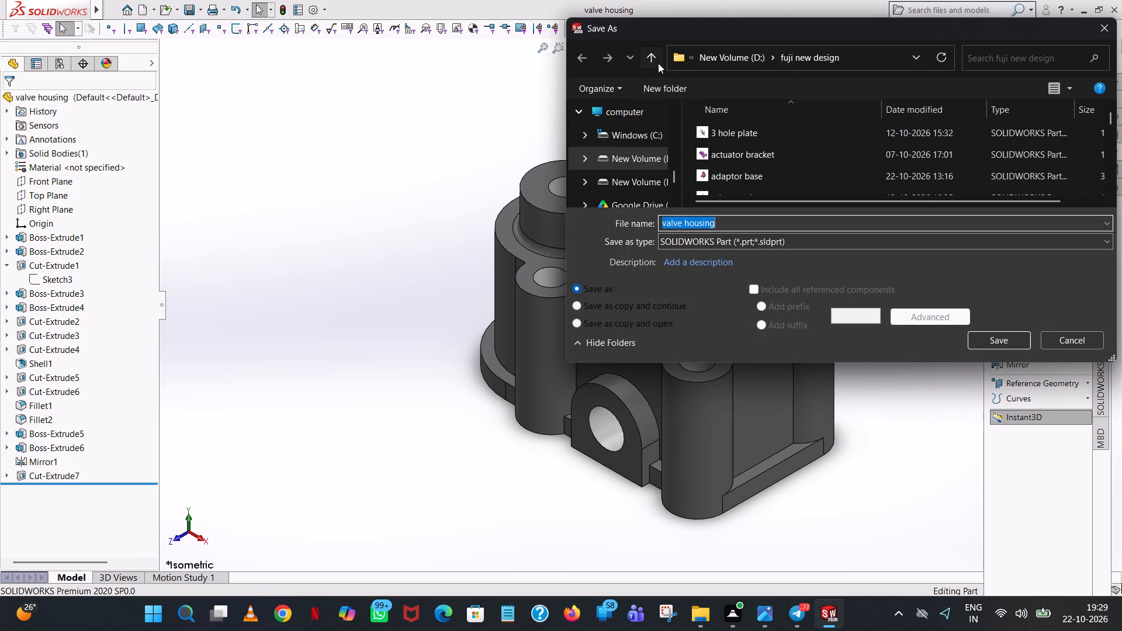
scroll(846, 194, down, 1)
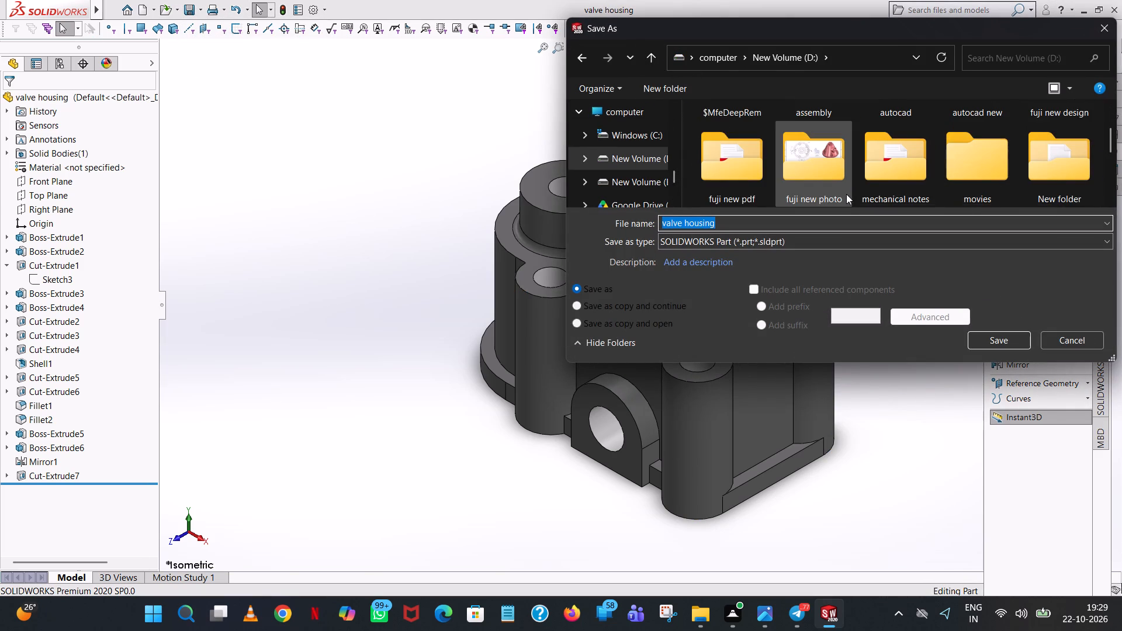
double_click(723, 158)
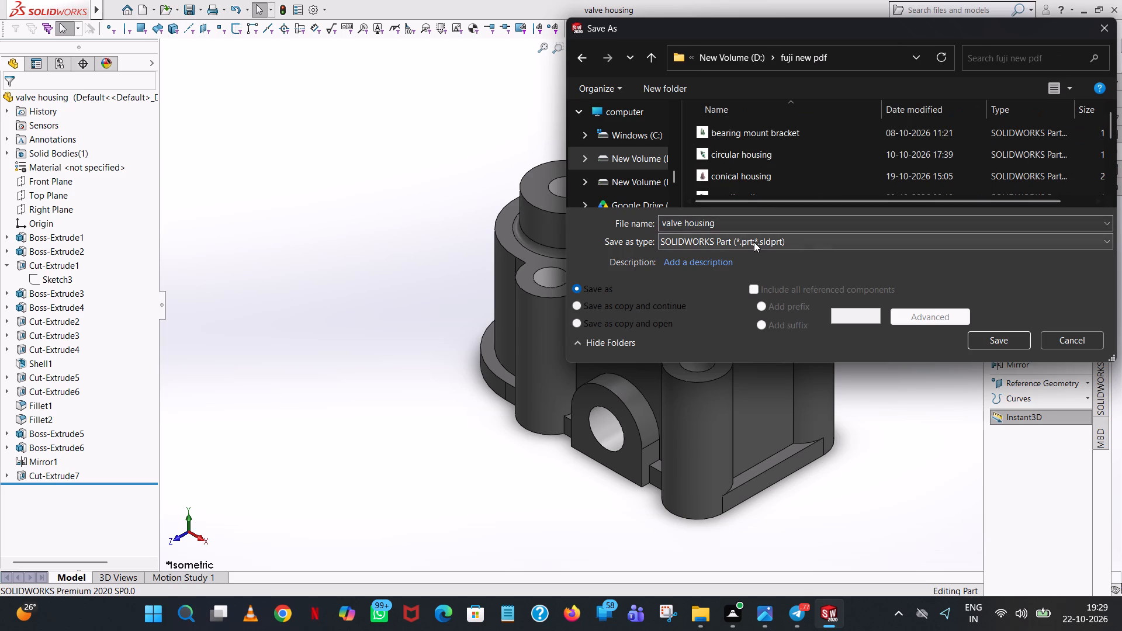
click(754, 242)
click(785, 339)
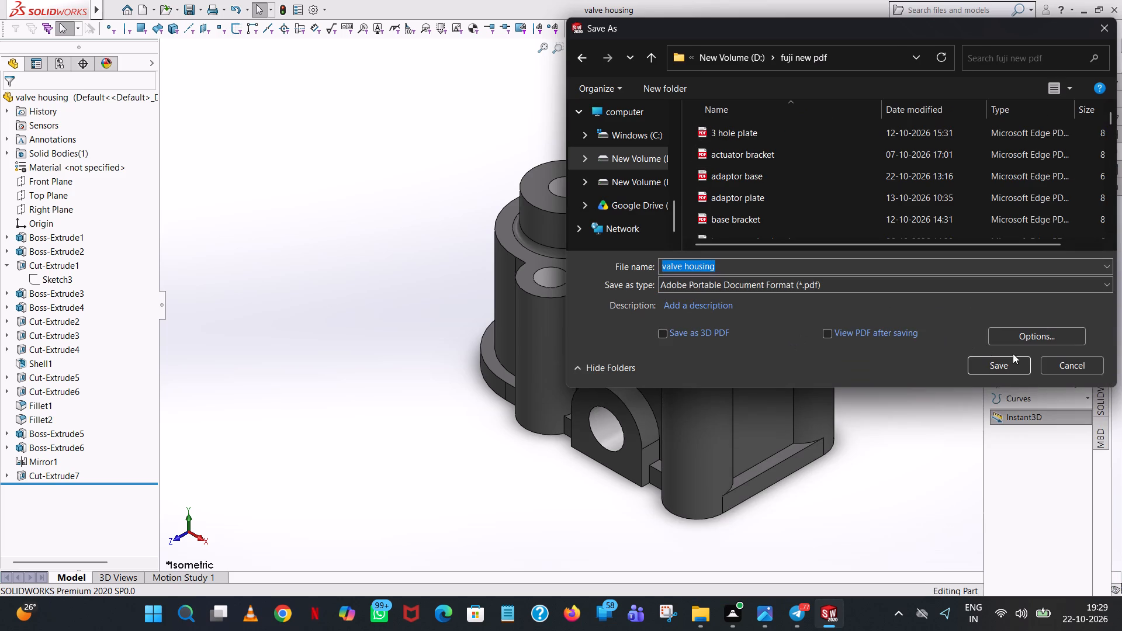
click(1009, 365)
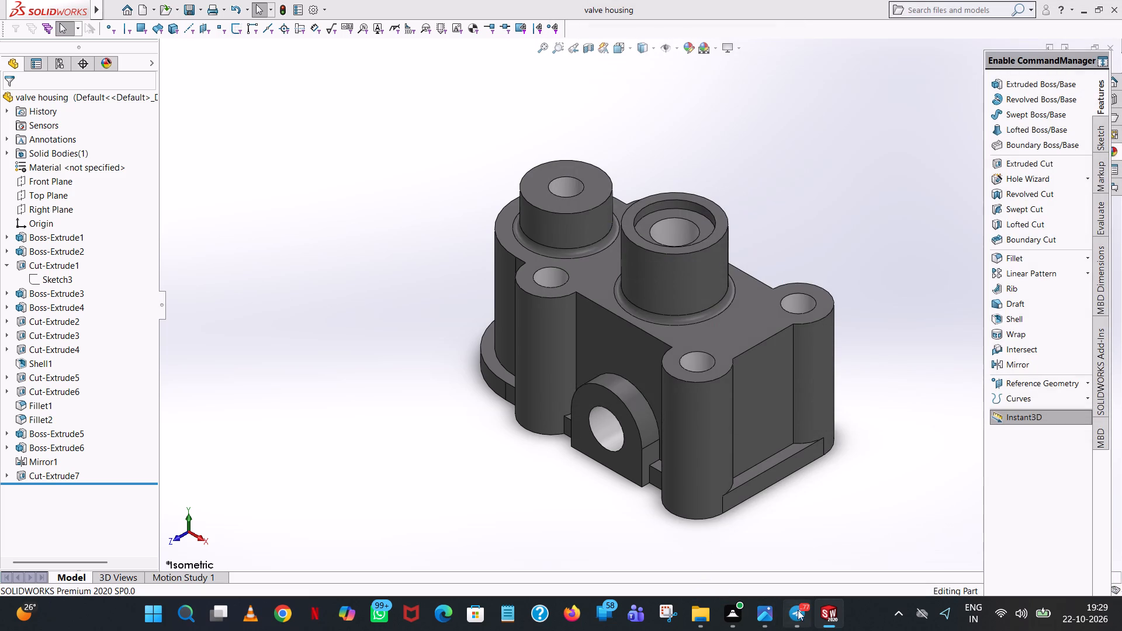